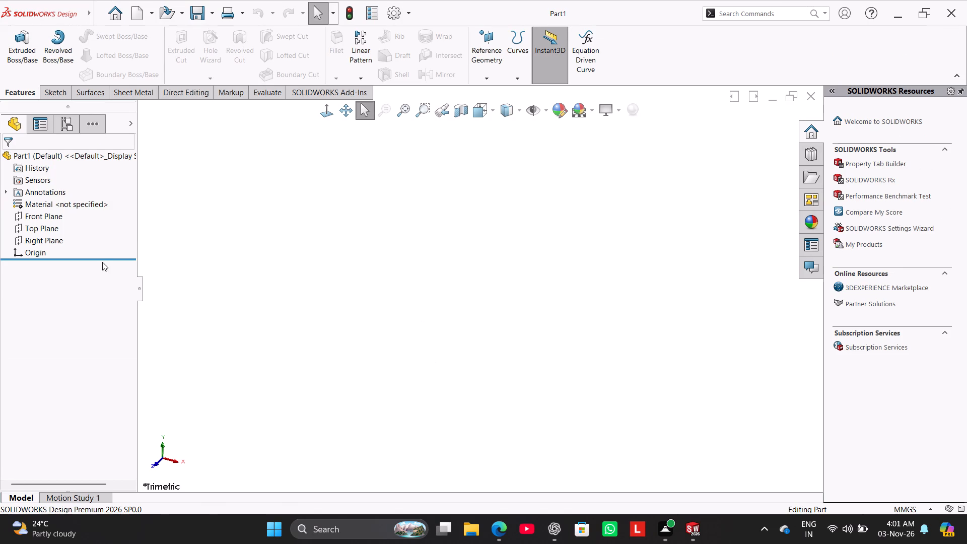
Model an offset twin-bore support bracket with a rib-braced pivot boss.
Start a new sketch on the Front Plane.
left_click(60, 97)
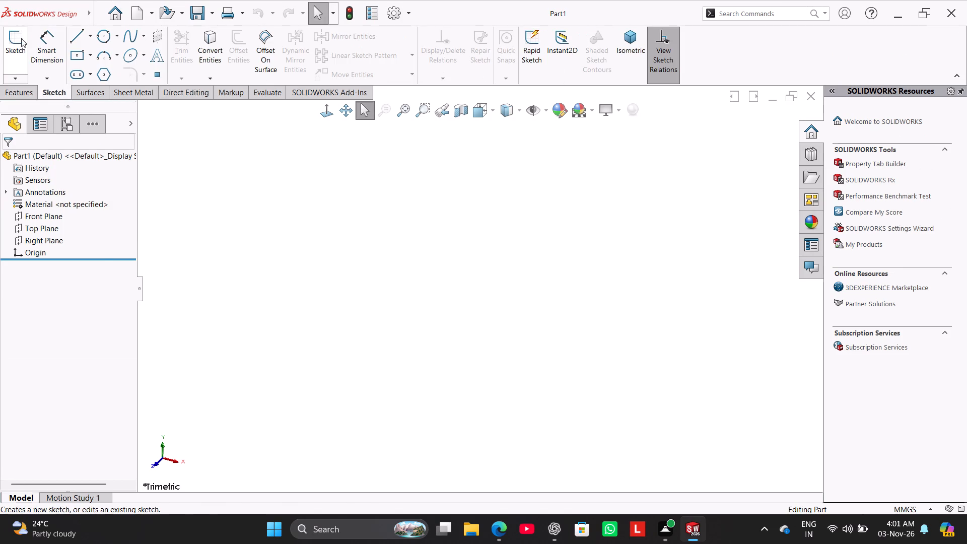
left_click(21, 38)
left_click(349, 182)
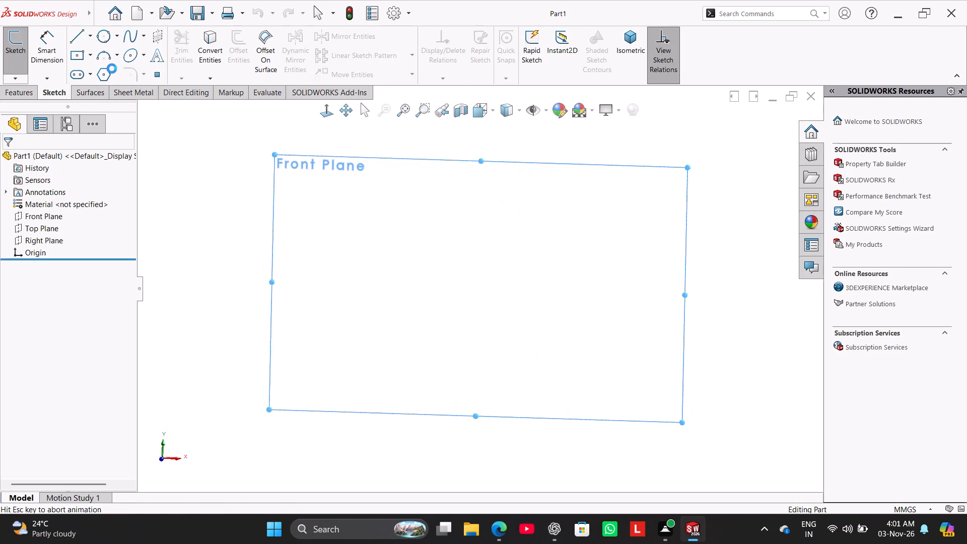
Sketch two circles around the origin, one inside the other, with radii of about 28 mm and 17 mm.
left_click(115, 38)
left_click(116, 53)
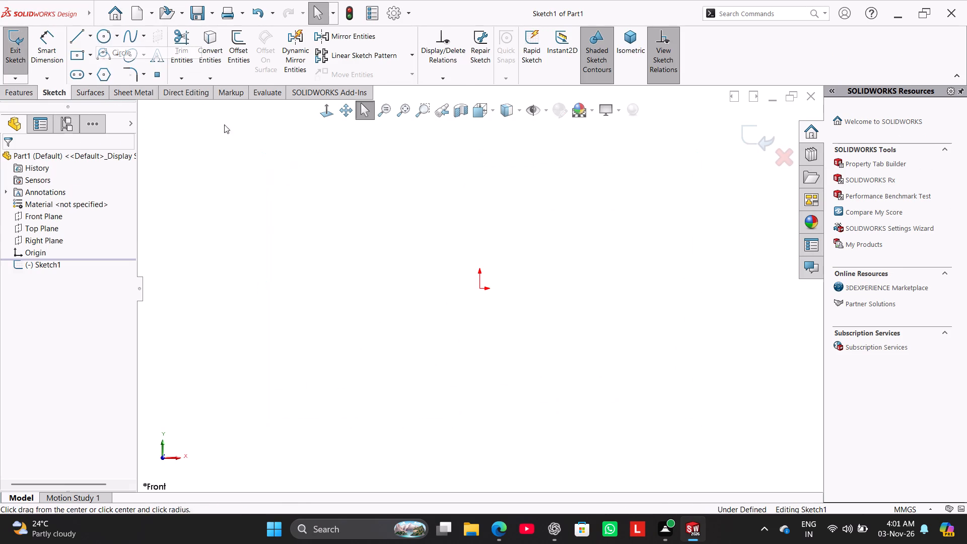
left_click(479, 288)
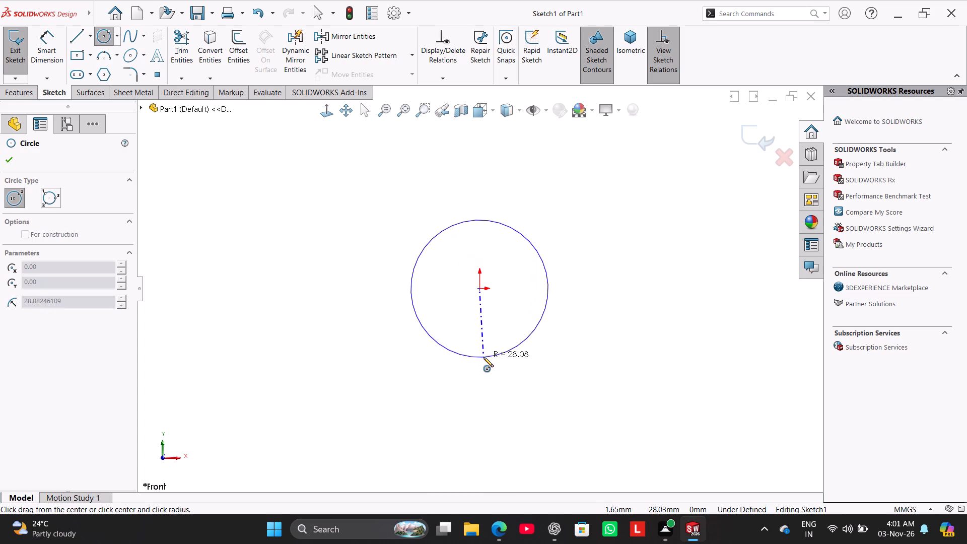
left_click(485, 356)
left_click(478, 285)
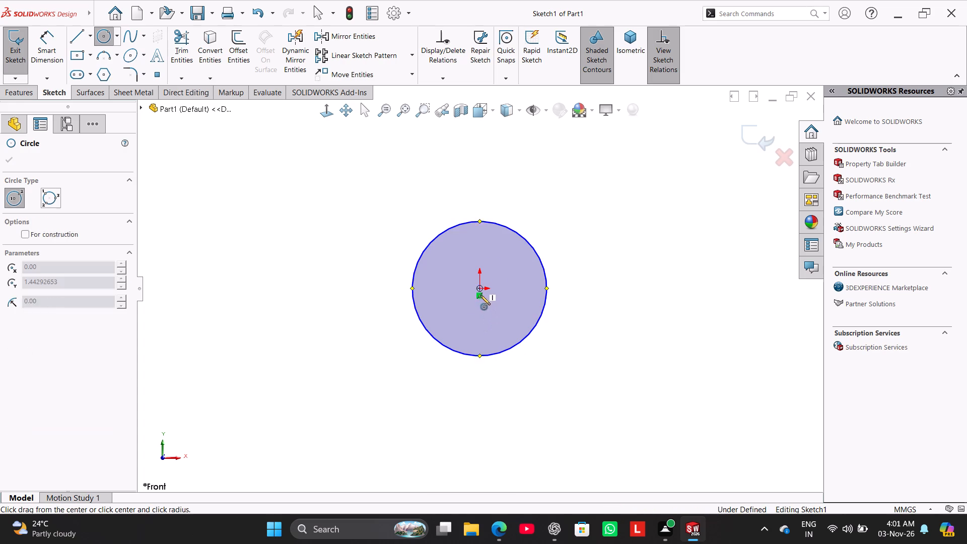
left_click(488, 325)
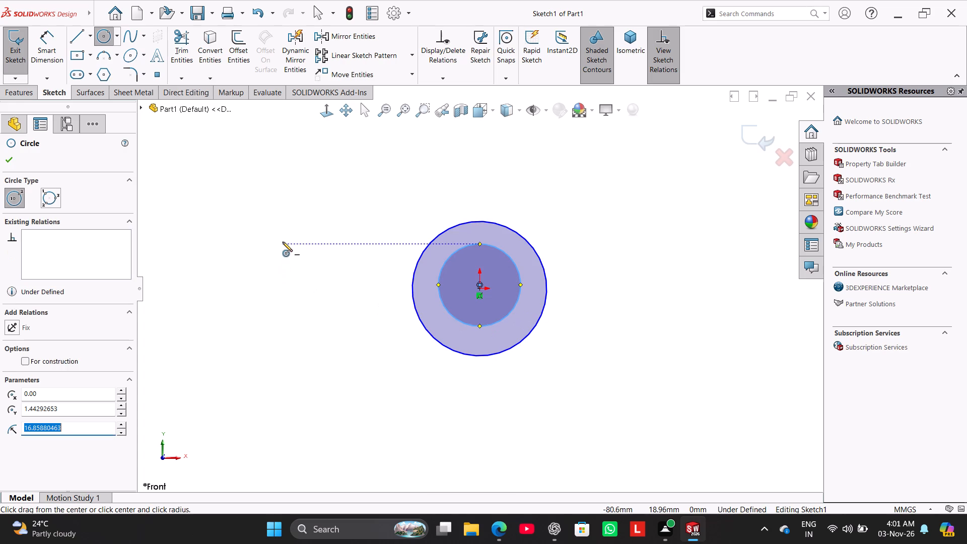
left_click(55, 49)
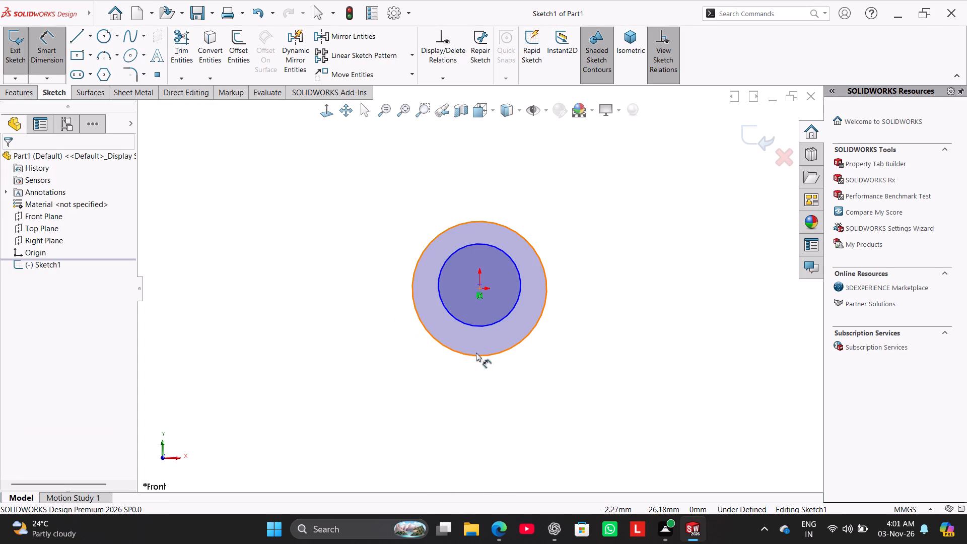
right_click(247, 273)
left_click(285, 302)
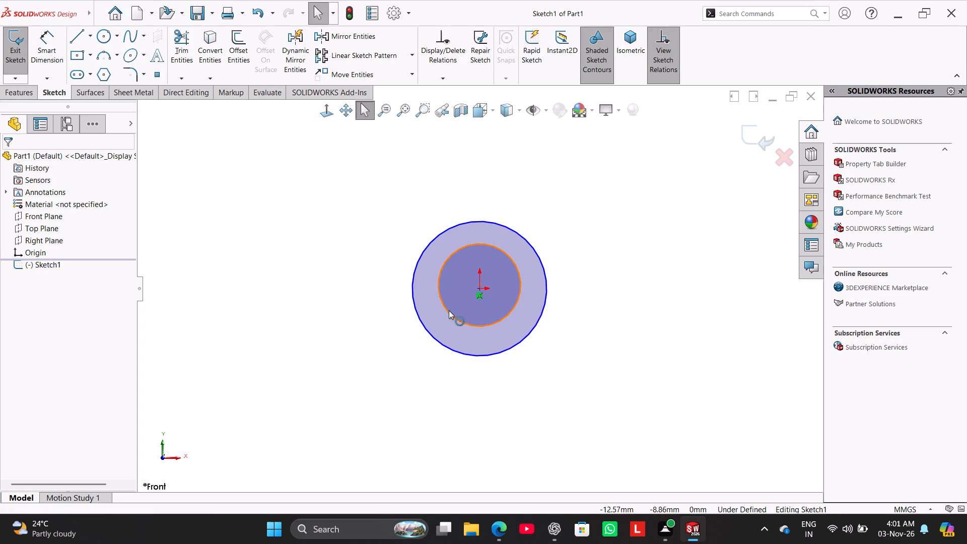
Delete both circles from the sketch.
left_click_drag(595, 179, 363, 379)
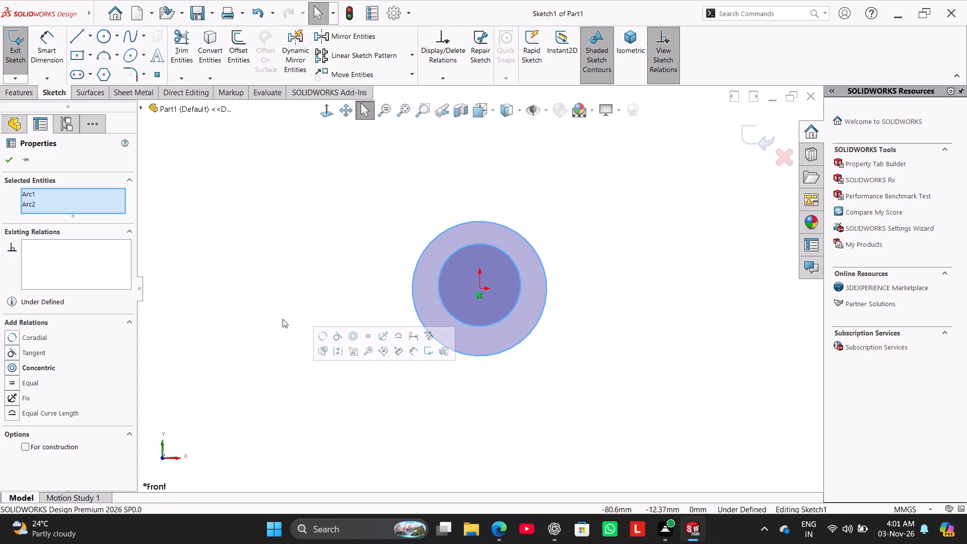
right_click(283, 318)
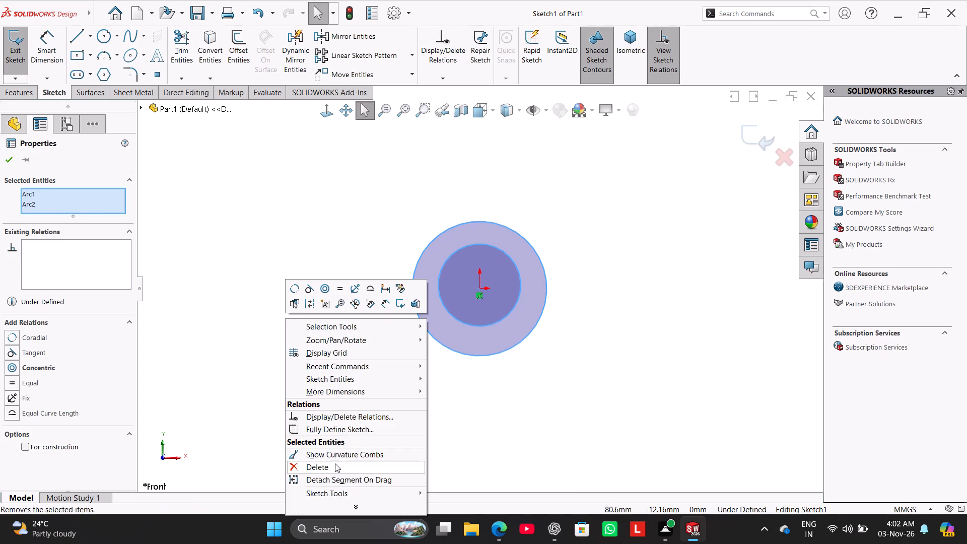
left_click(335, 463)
Sketch two concentric circles centred on the origin, with radii of about 30 mm and 21 mm.
left_click(106, 38)
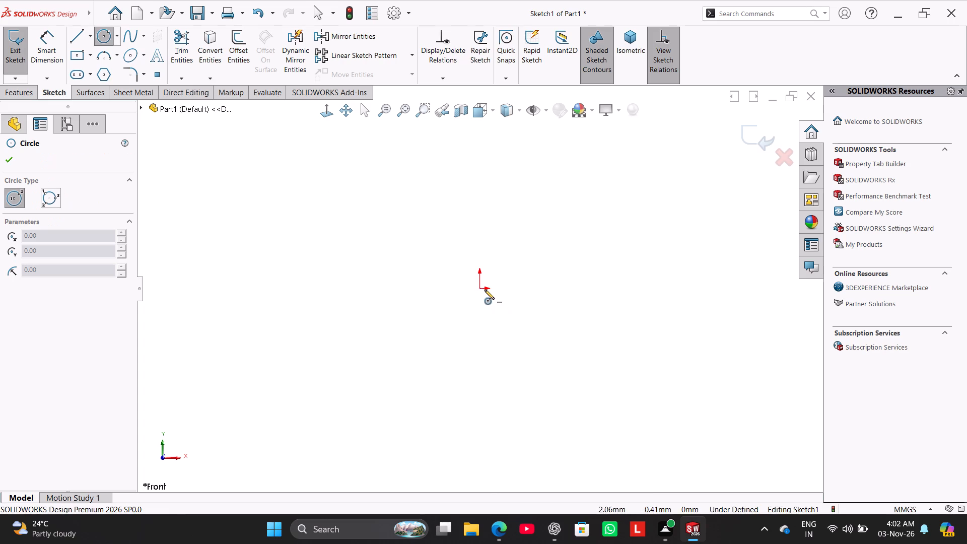
left_click(480, 290)
left_click(506, 358)
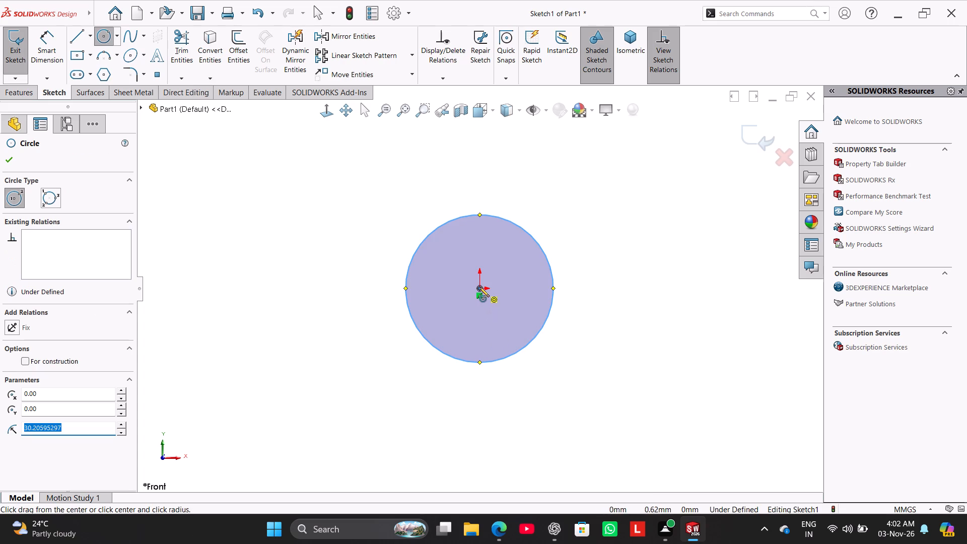
left_click(479, 287)
left_click(499, 336)
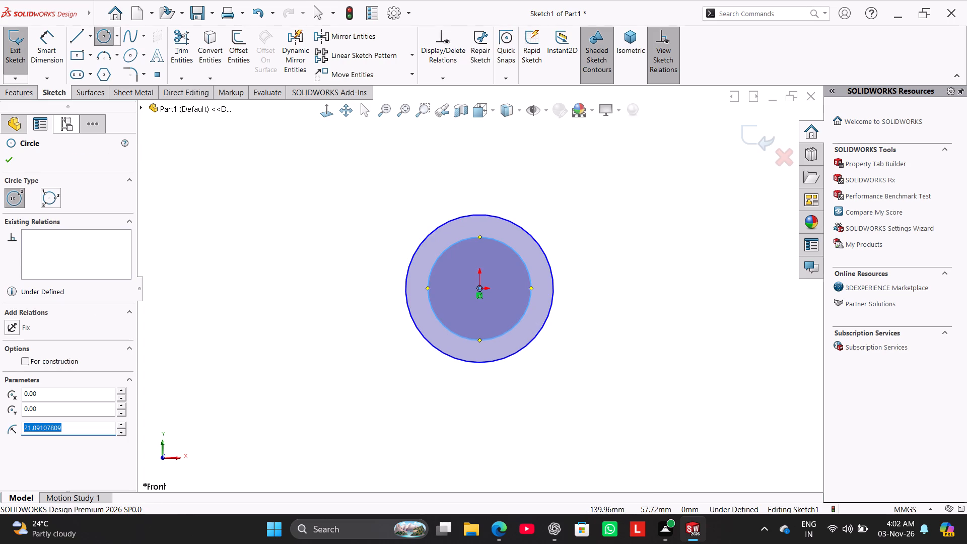
Dimension the outer circle to 28 mm diameter and the inner circle to 18 mm diameter.
left_click(51, 60)
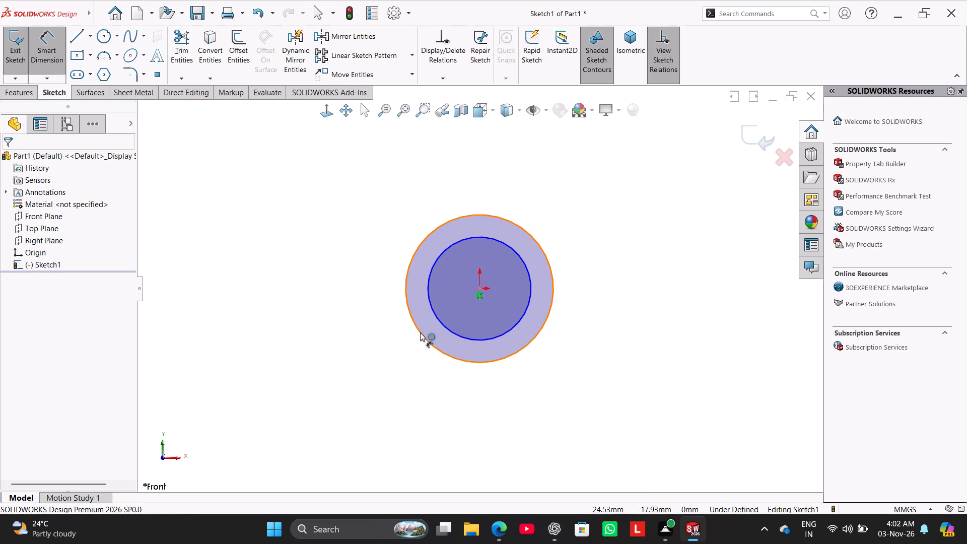
left_click(420, 332)
left_click(381, 181)
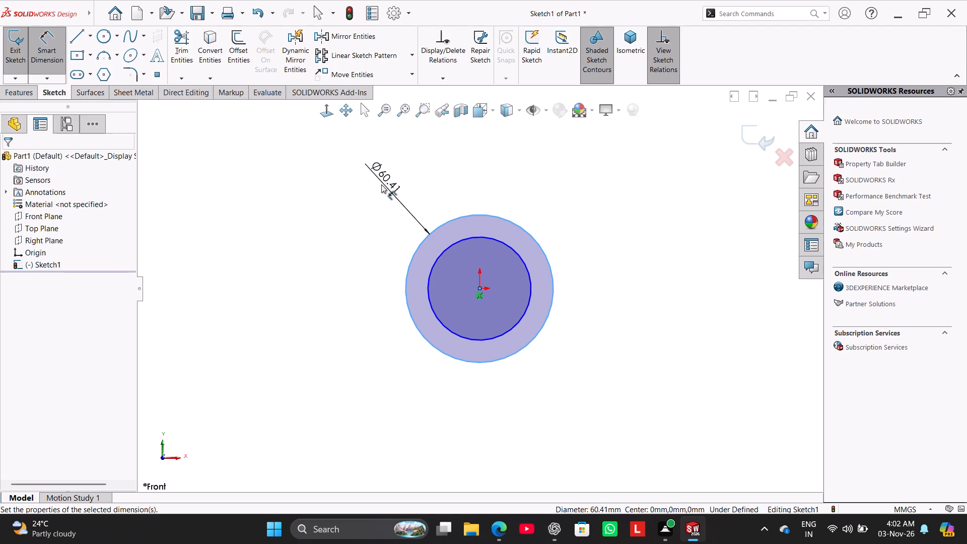
type("28")
key("Return")
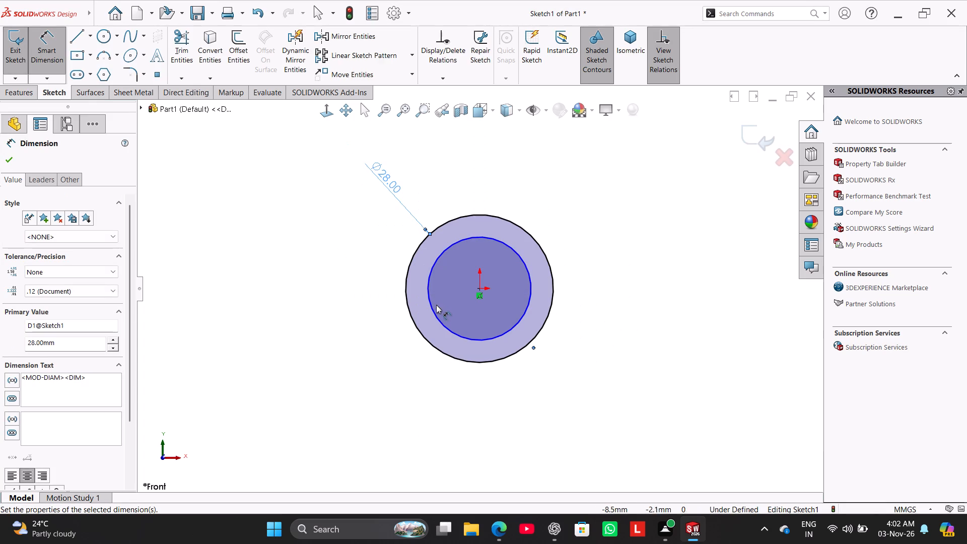
left_click(436, 310)
left_click(370, 372)
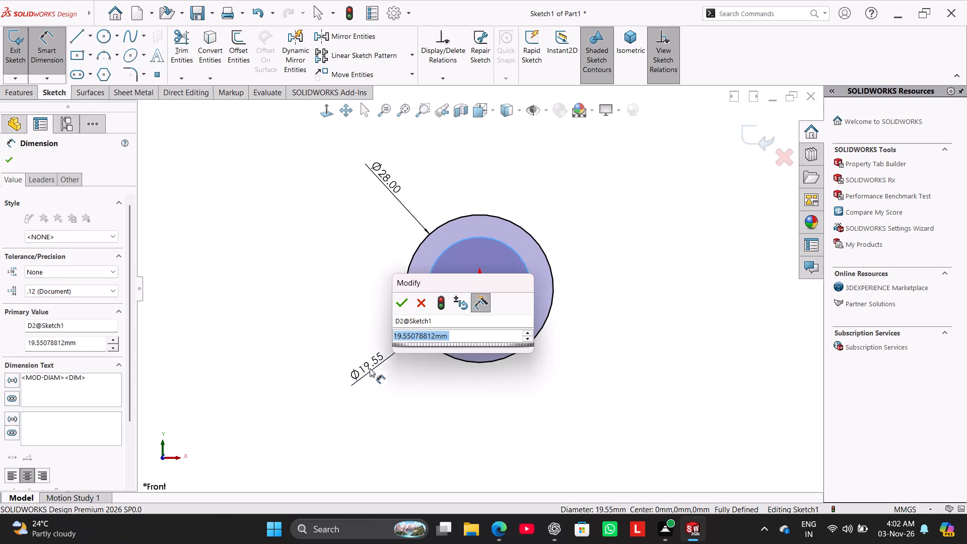
type("18")
key("Return")
right_click(590, 168)
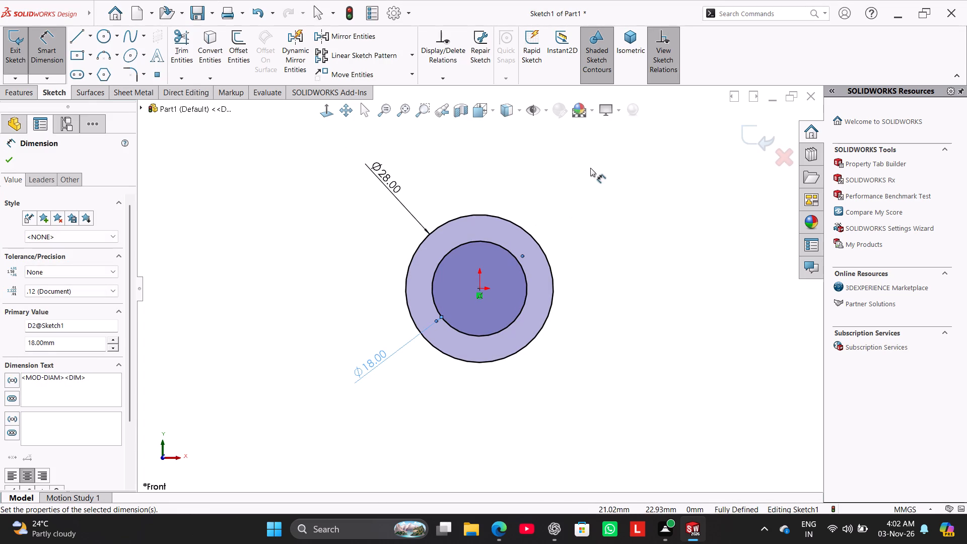
left_click(631, 202)
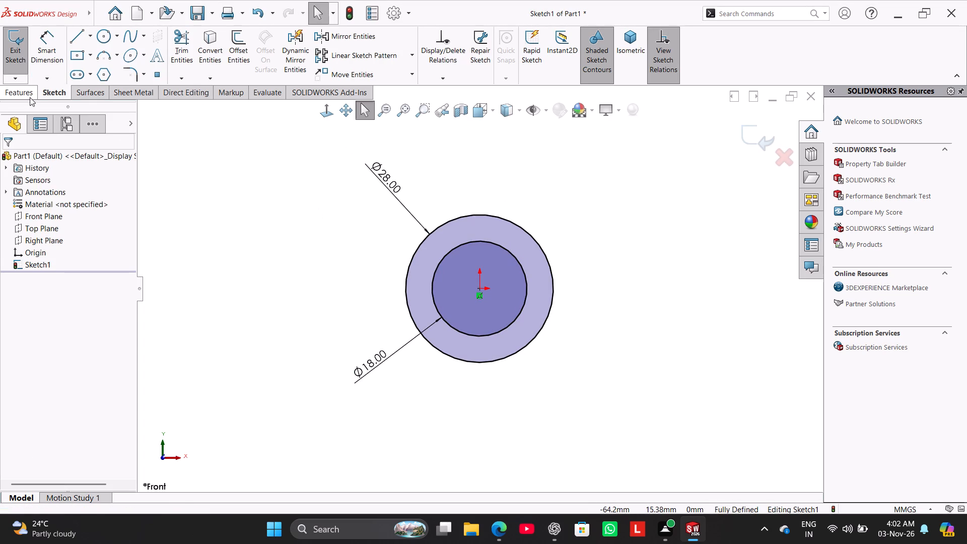
Extrude the ring profile 35 mm as a boss using the Mid Plane end condition.
left_click(29, 96)
left_click(19, 57)
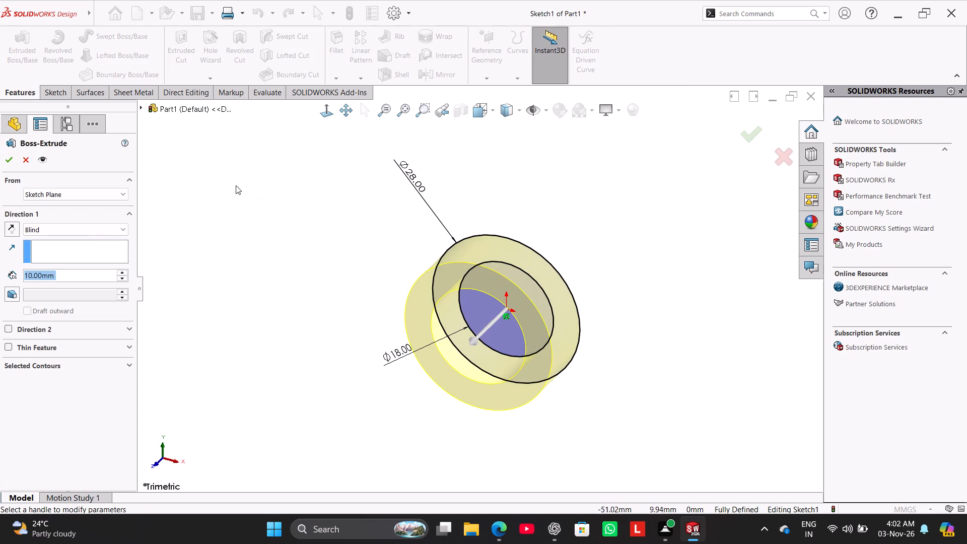
left_click(98, 235)
left_click(94, 288)
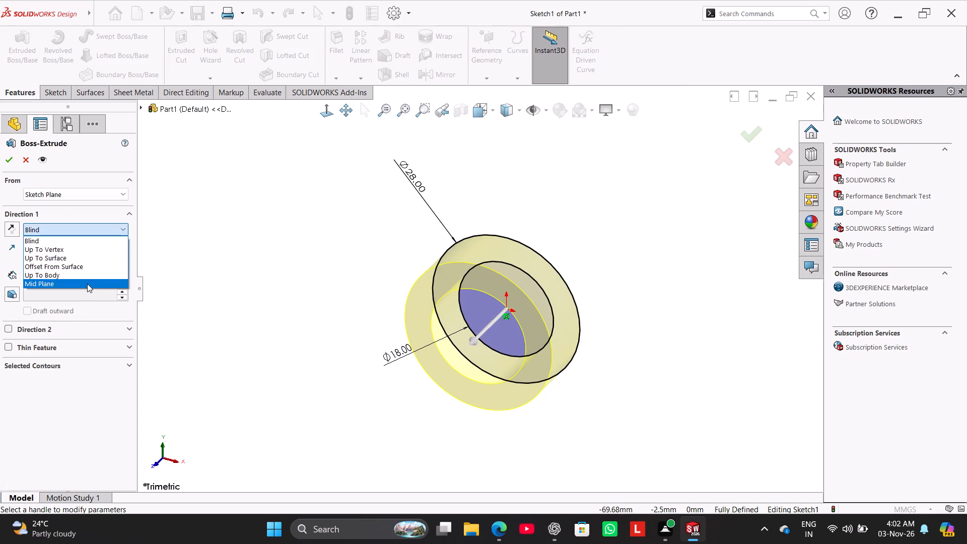
left_click(86, 283)
type("35")
key("Return")
left_click(10, 162)
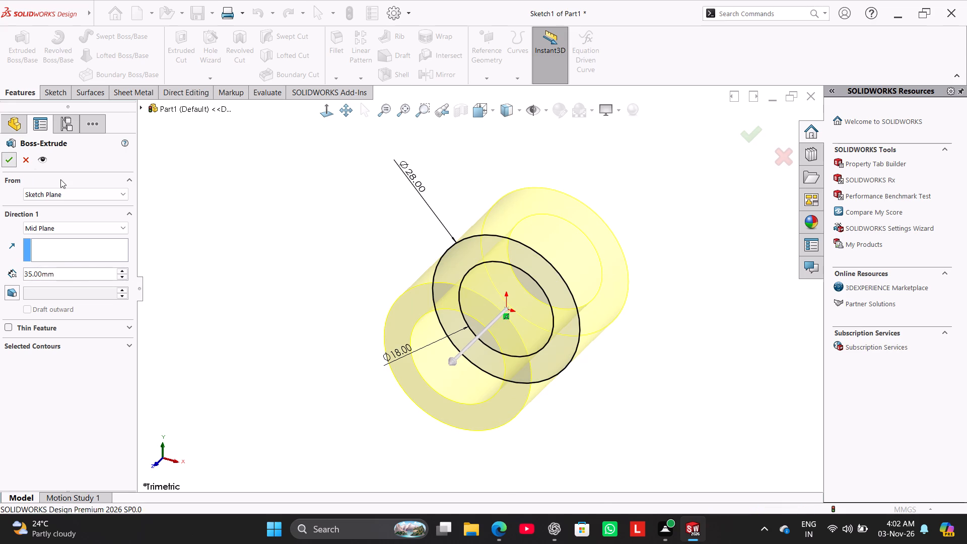
left_click(269, 197)
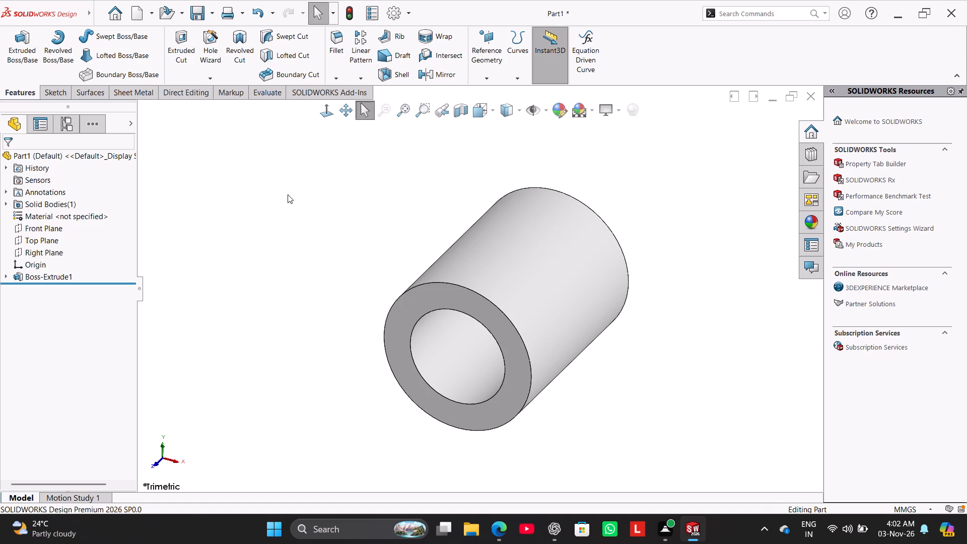
On the Right Plane, sketch two concentric circles centred about 23.5 mm directly above the origin, with radii of about 7.6 mm and 3.9 mm.
left_click(57, 253)
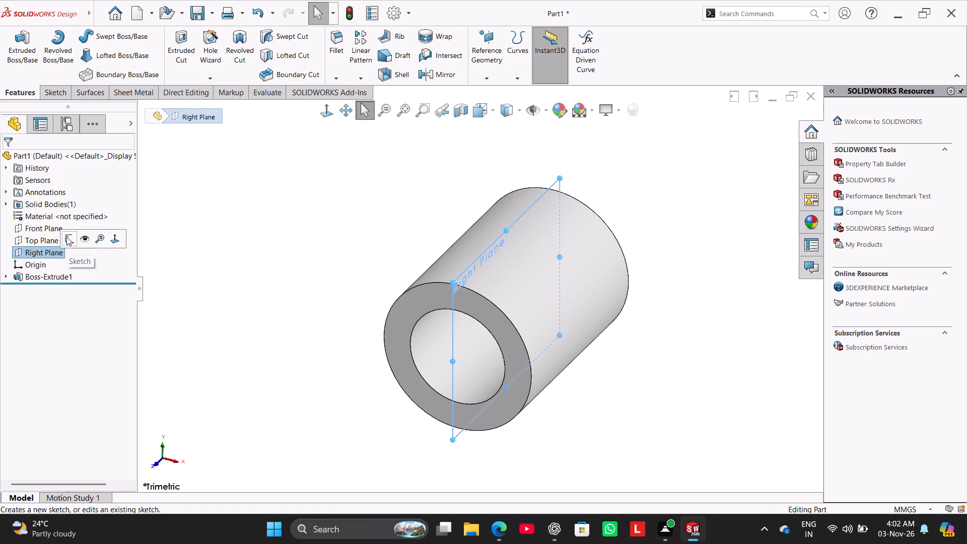
left_click(66, 237)
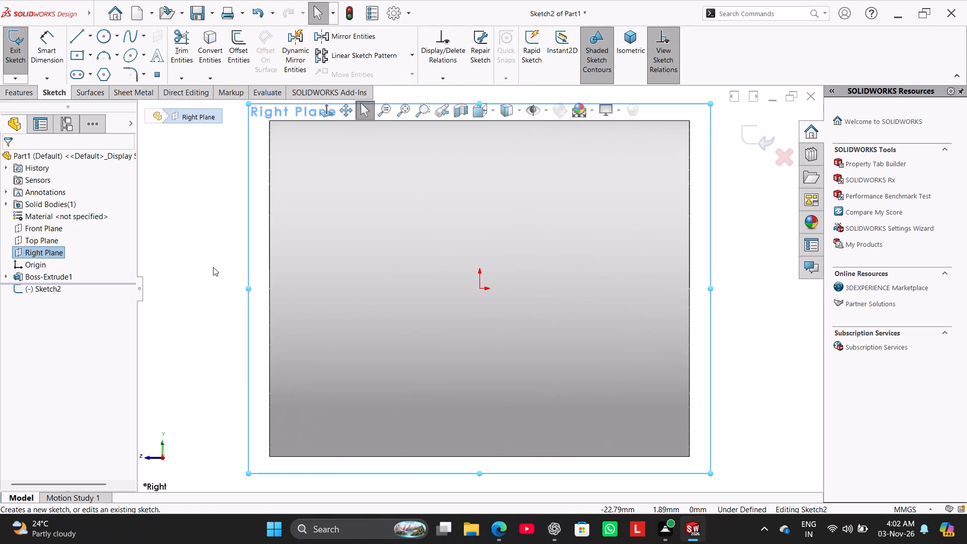
left_click(213, 267)
scroll(408, 210, "up", 1)
scroll(462, 197, "up", 3)
middle_click_drag(499, 166, 489, 175)
left_click(323, 111)
scroll(615, 177, "down", 4)
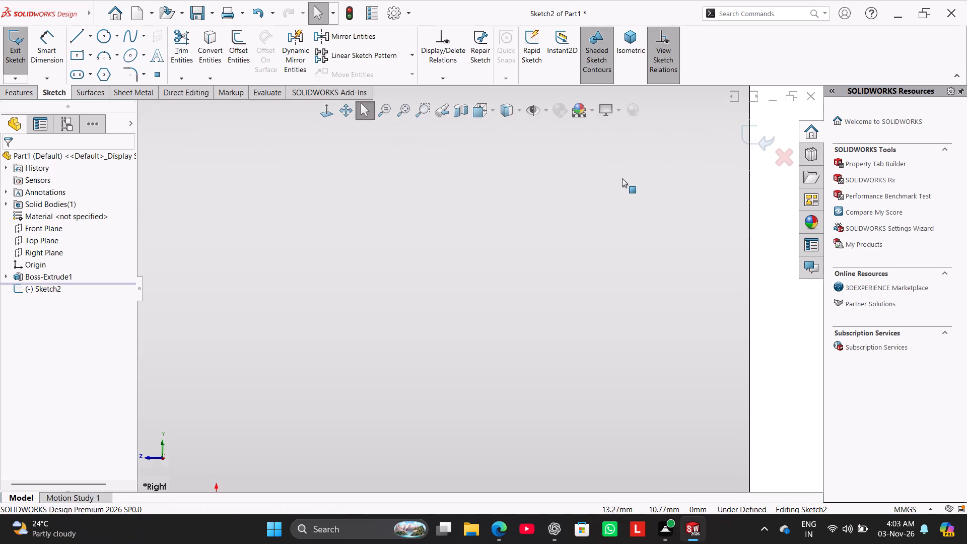
scroll(622, 178, "down", 3)
scroll(635, 193, "up", 9)
scroll(508, 207, "up", 1)
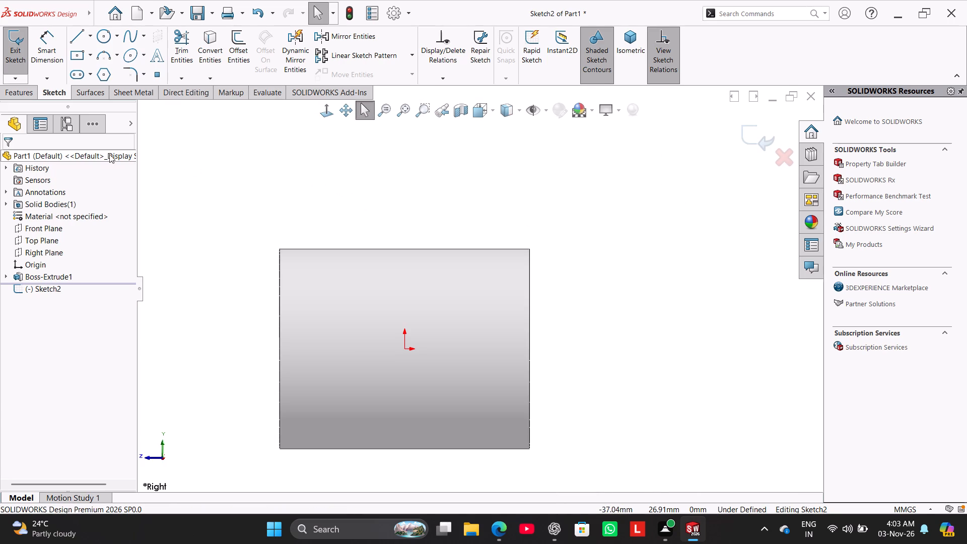
left_click(102, 38)
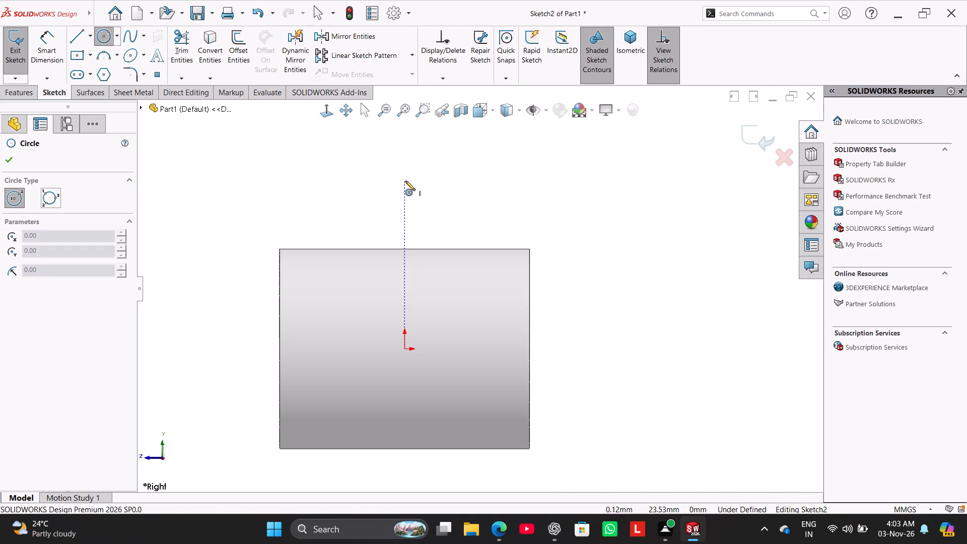
left_click(405, 181)
left_click(442, 220)
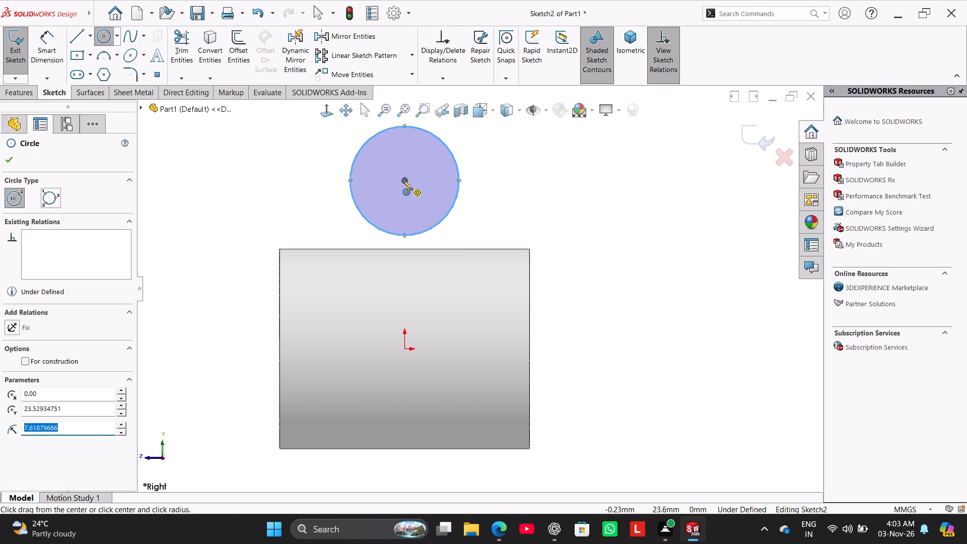
left_click(405, 180)
left_click(419, 205)
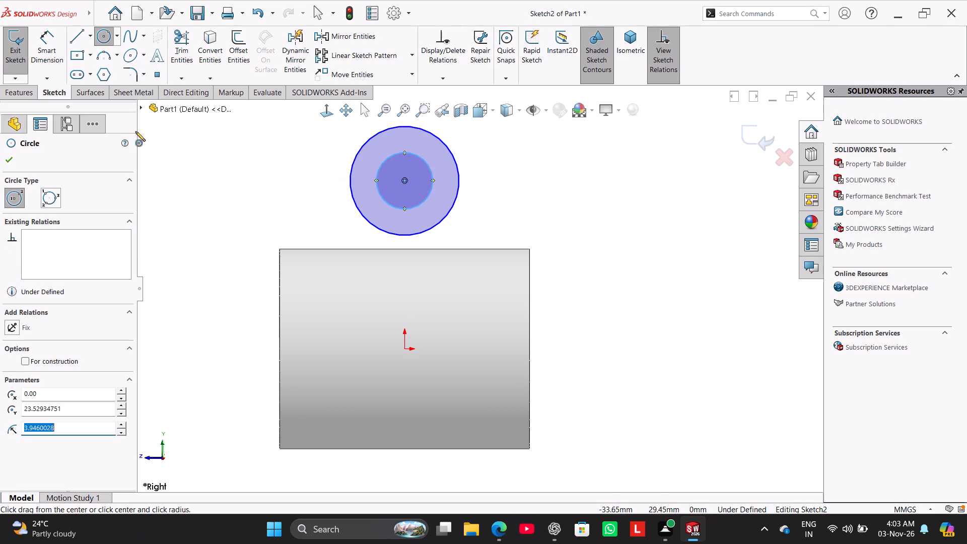
Dimension the small inner circle to 9 mm diameter and the outer circle above the tube to 15 mm diameter.
left_click(60, 47)
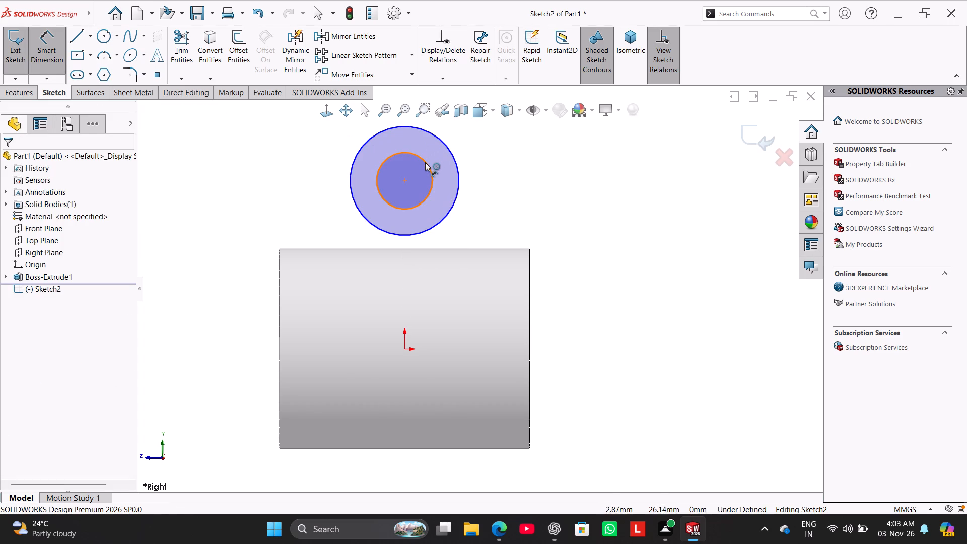
left_click(425, 162)
left_click(476, 147)
key("9")
key("Return")
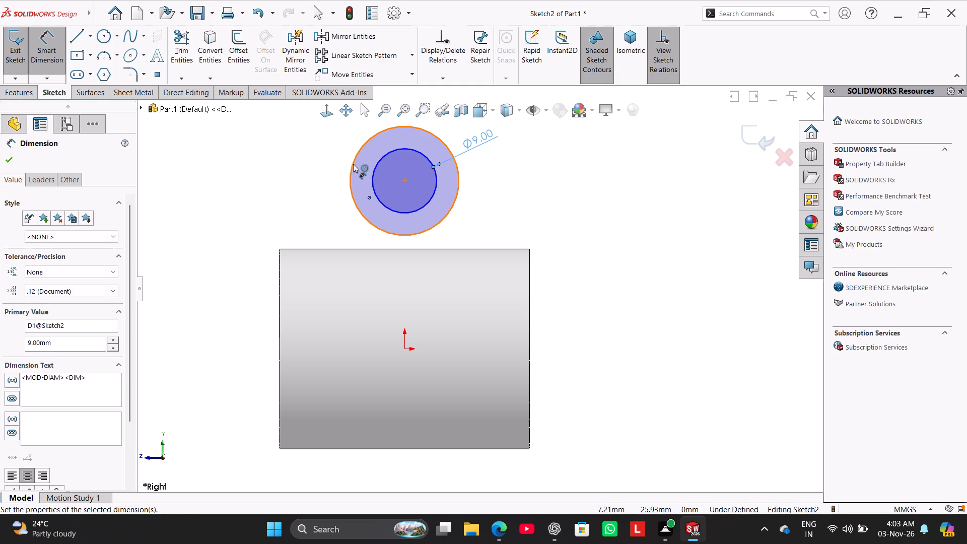
left_click(353, 164)
left_click(300, 120)
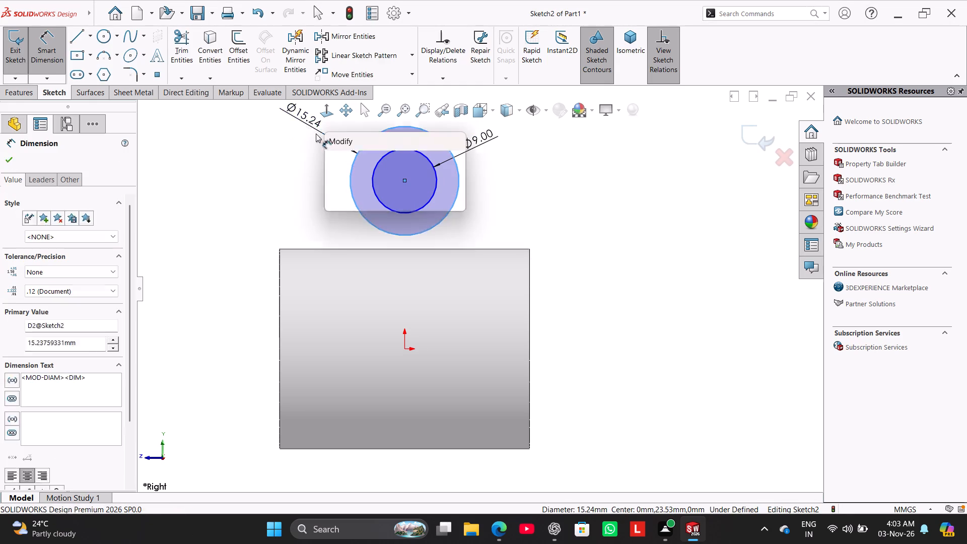
key("1")
key("5")
key("Return")
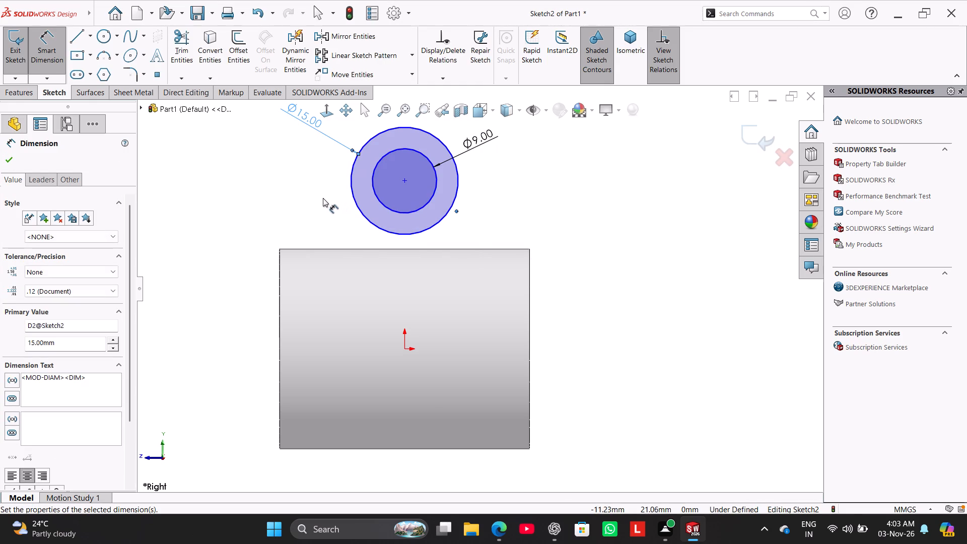
Sketch a vertical centerline about 23.5 mm long from the origin to the shared centre of the two circles.
left_click(89, 39)
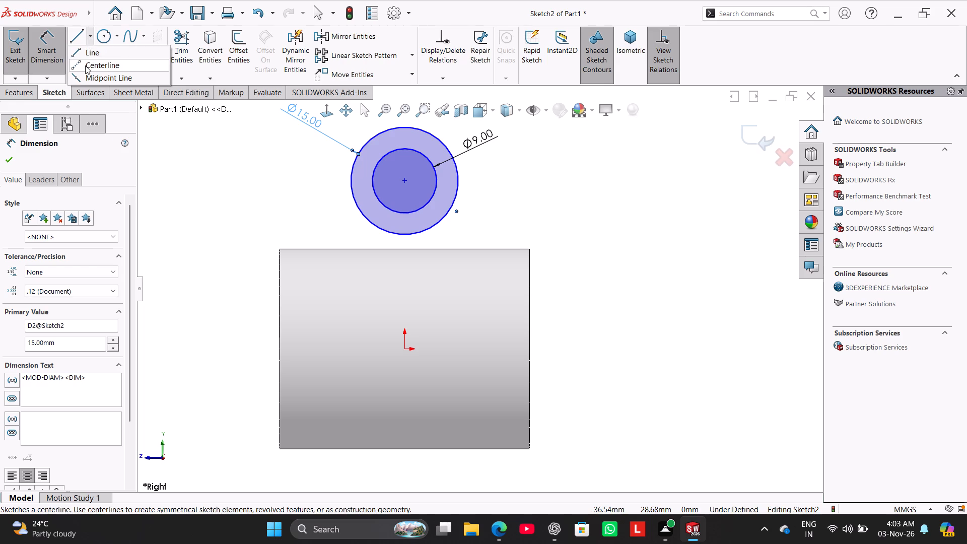
left_click(85, 65)
left_click(404, 349)
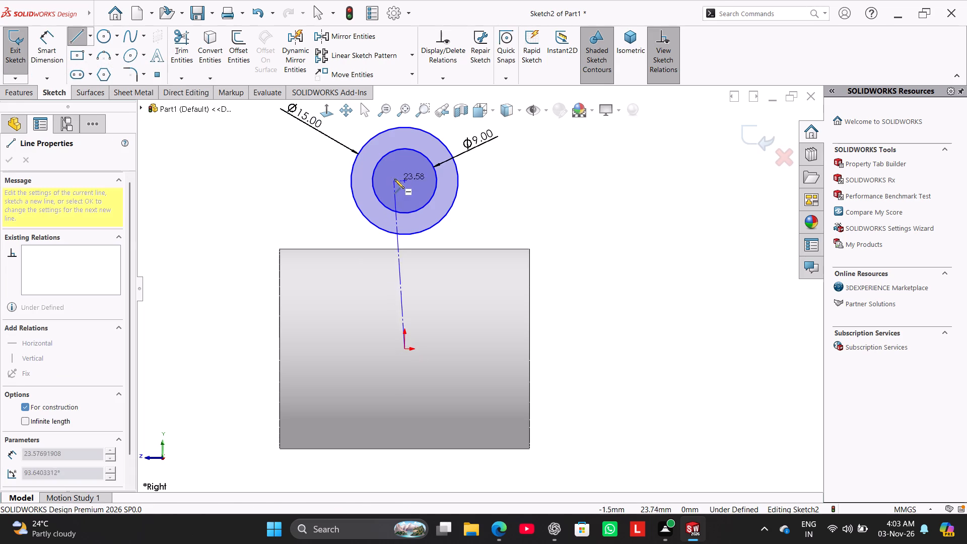
left_click(406, 180)
right_click(321, 238)
left_click(344, 245)
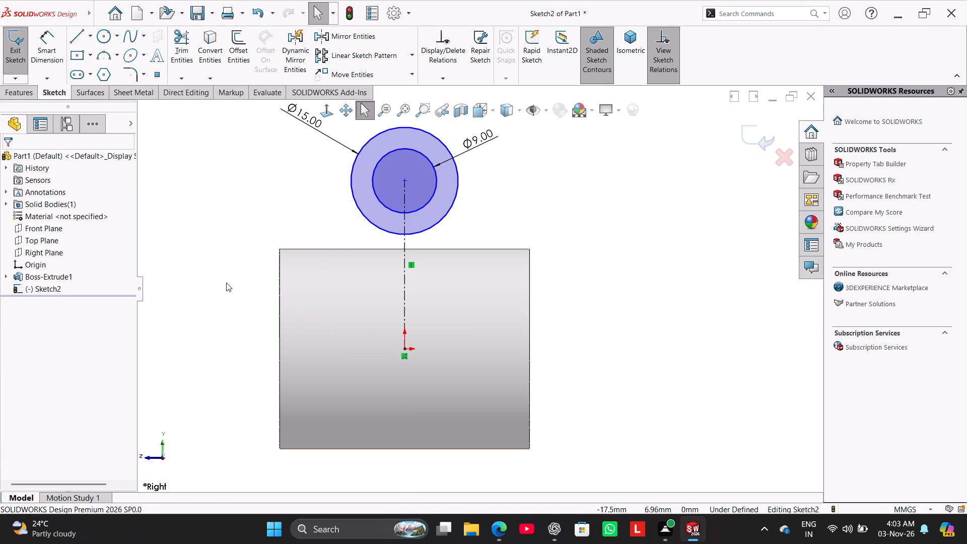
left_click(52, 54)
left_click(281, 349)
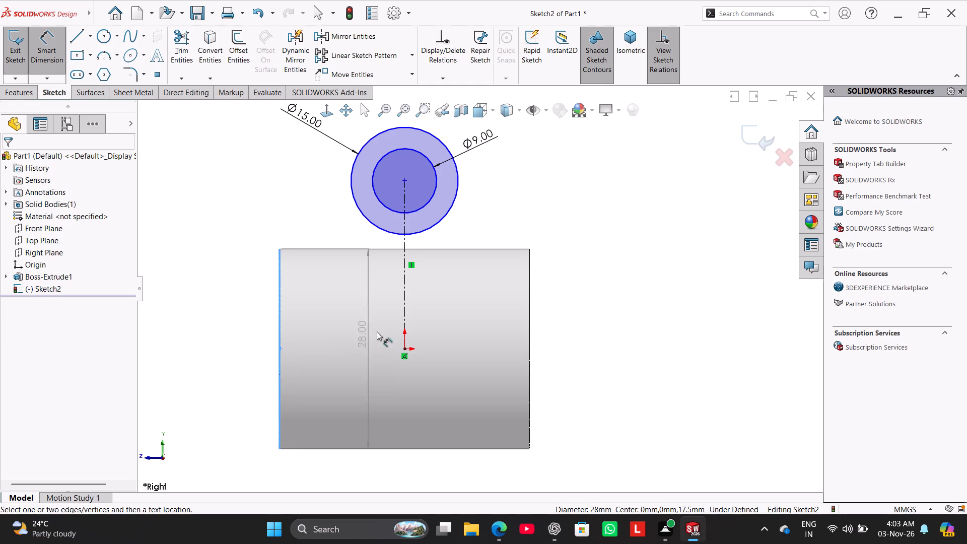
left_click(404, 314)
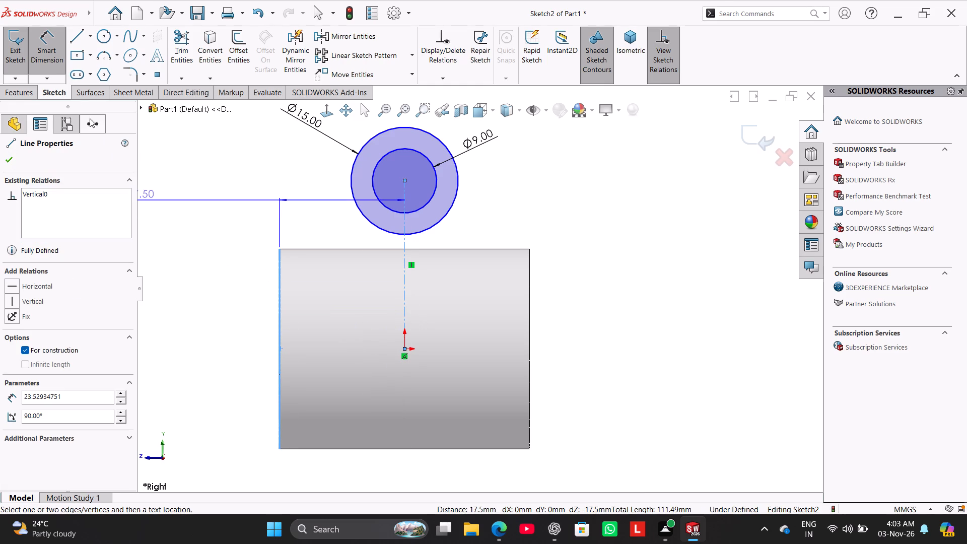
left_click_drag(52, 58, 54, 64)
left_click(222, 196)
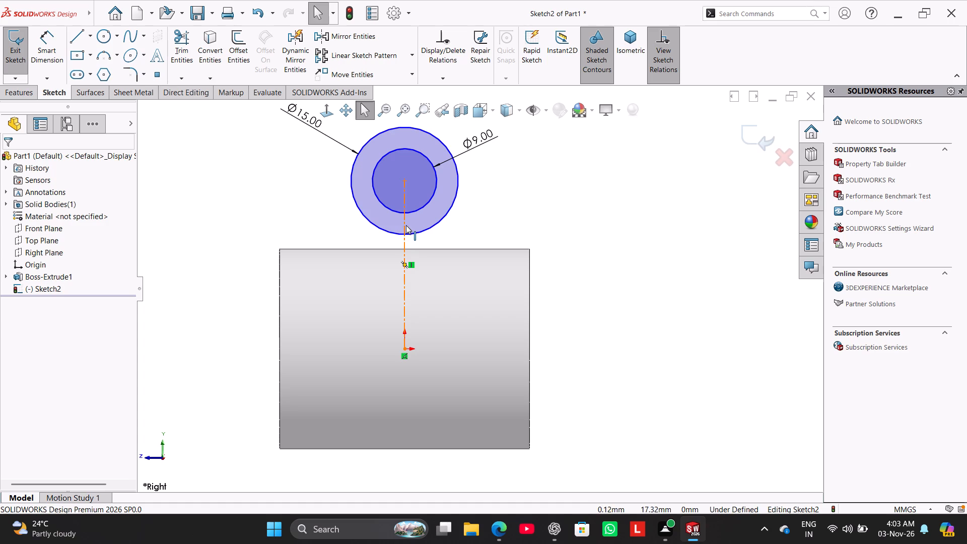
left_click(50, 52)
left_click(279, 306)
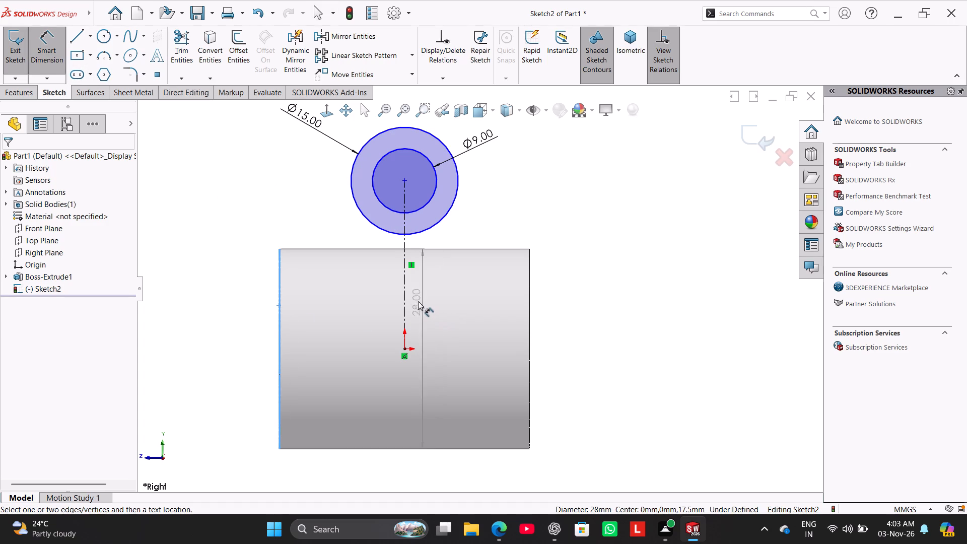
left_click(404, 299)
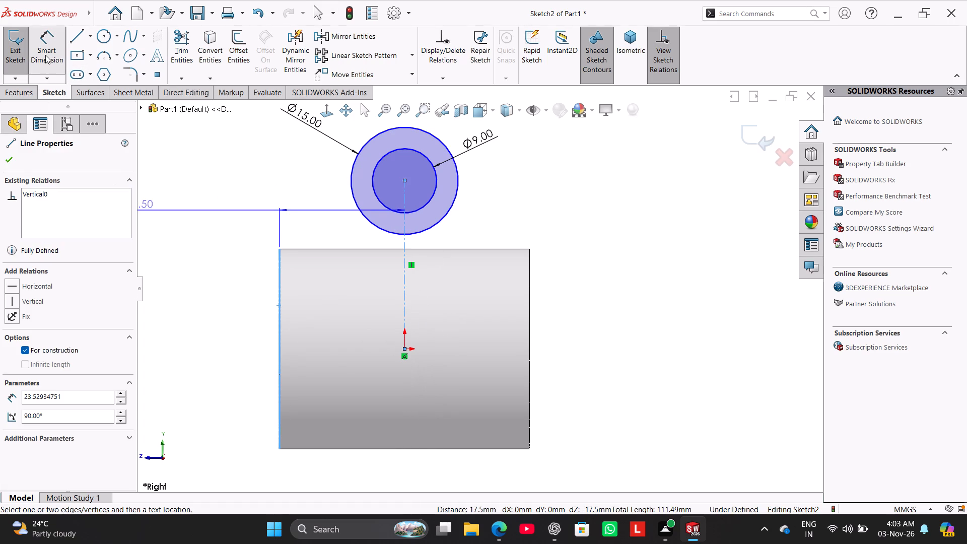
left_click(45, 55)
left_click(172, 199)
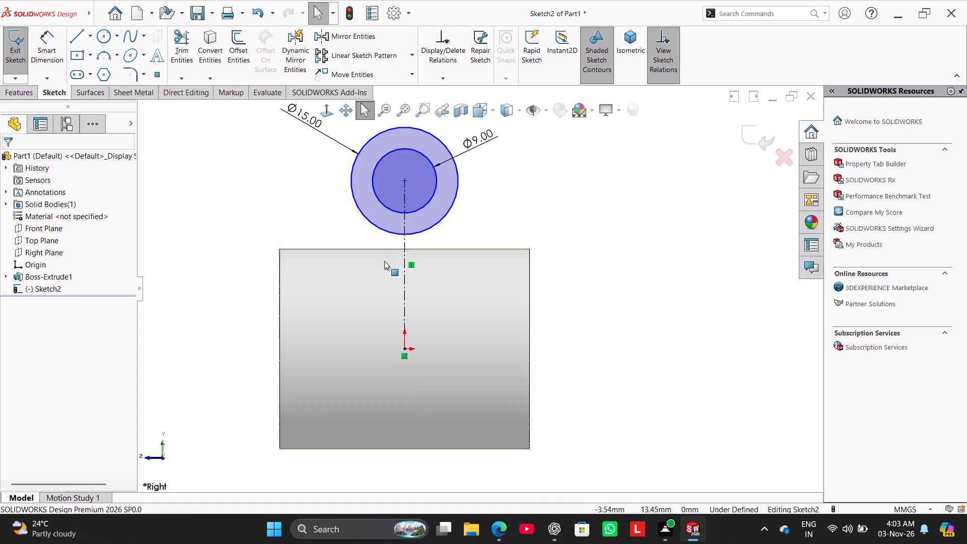
Dimension the vertical centerline to 26 mm to set the circles' height above the origin.
left_click(42, 53)
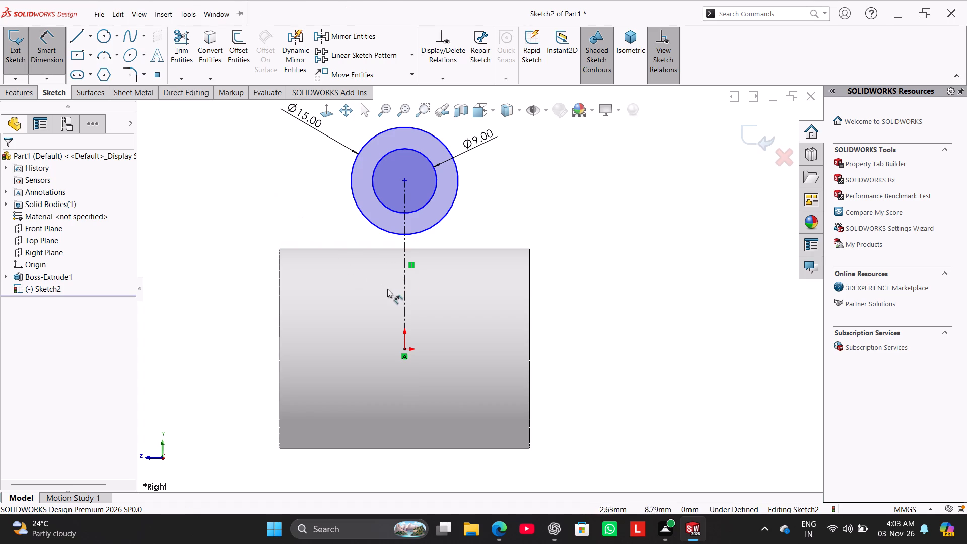
left_click(404, 305)
left_click(567, 276)
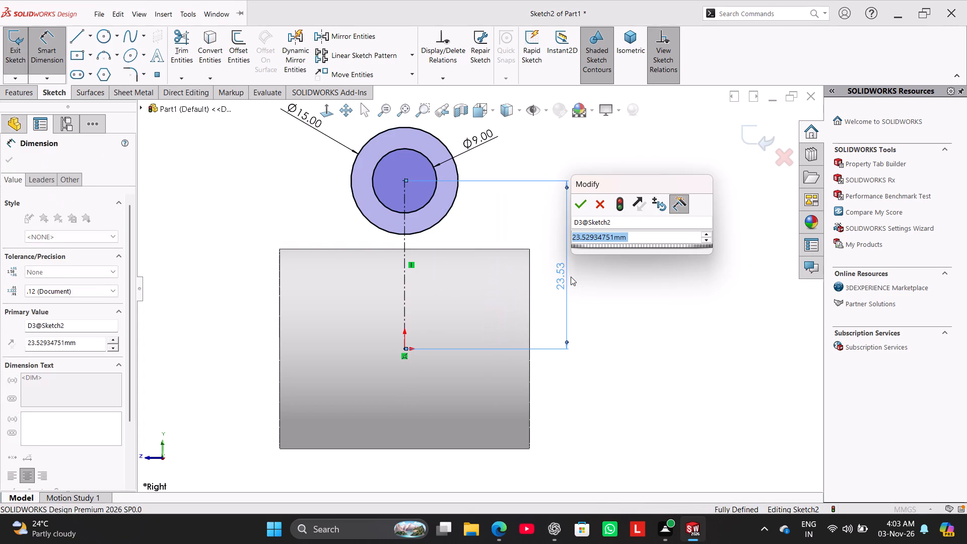
type("26")
key("Return")
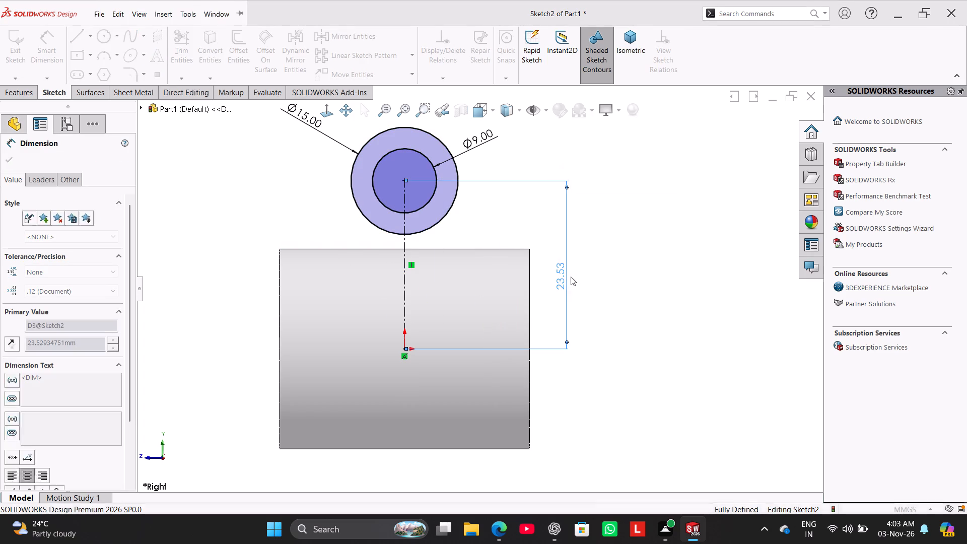
right_click(695, 233)
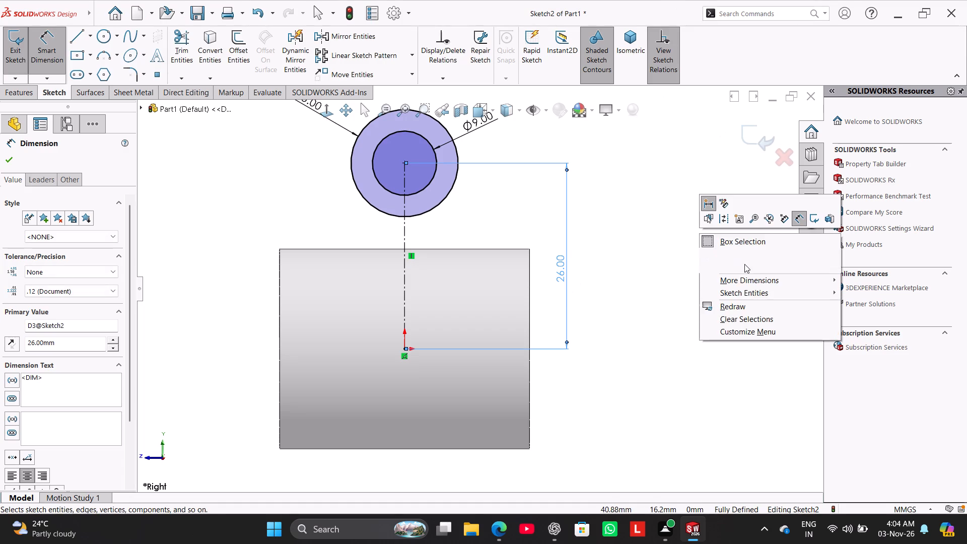
left_click(745, 264)
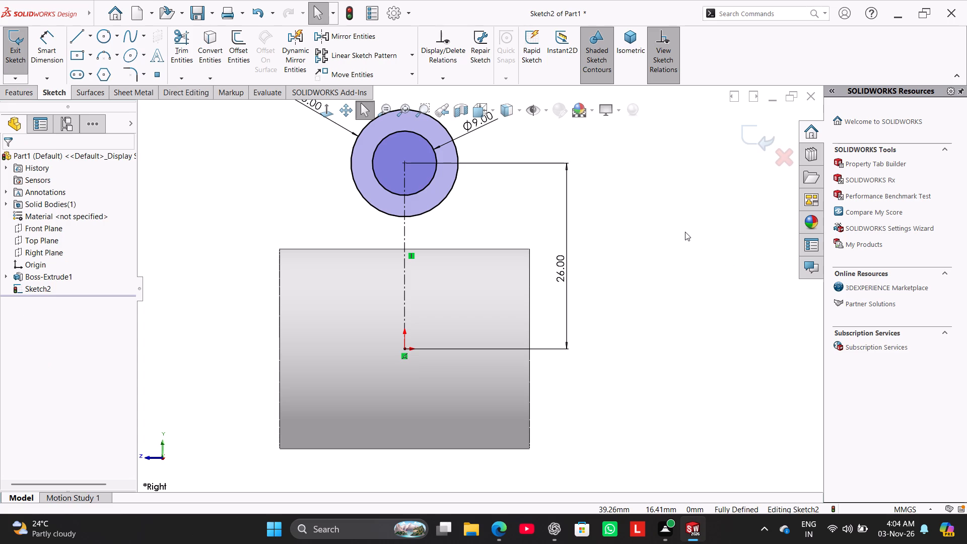
Extrude the small ring profile 19 mm as a merged boss using the Mid Plane end condition.
left_click(28, 94)
left_click(22, 54)
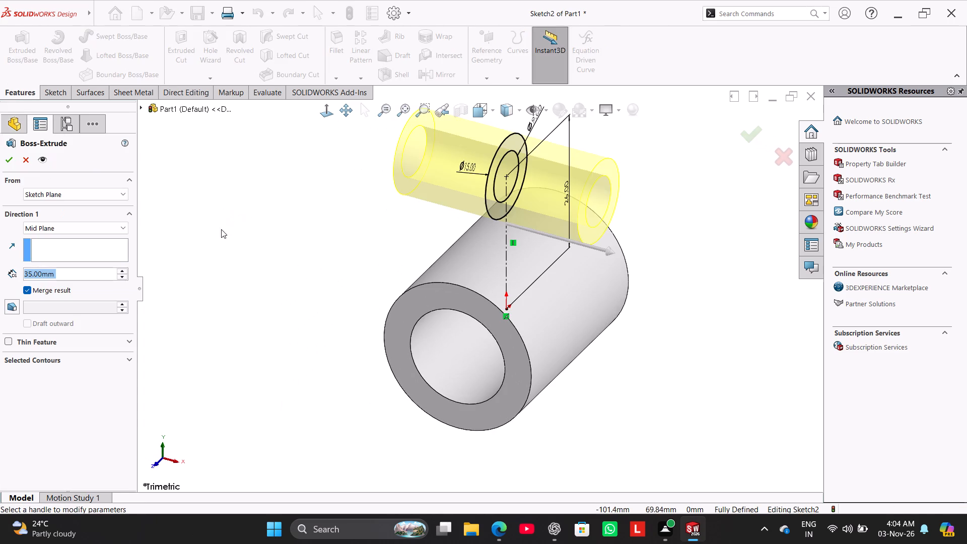
type("5+7+7")
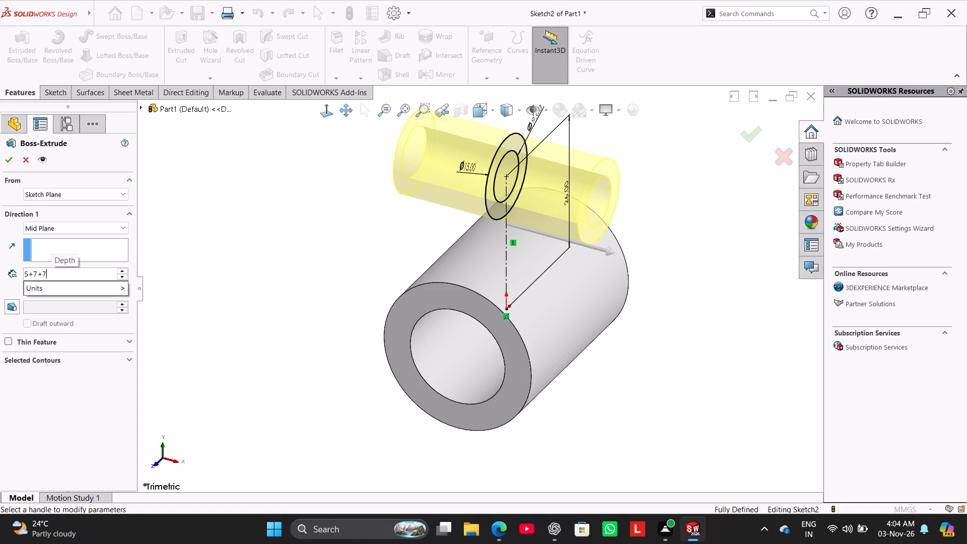
key("Return")
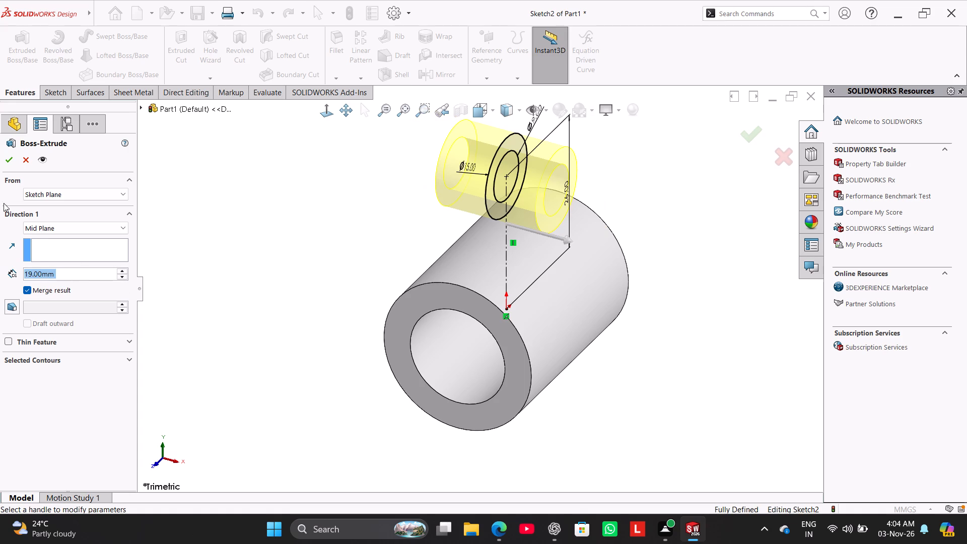
left_click(9, 161)
left_click(216, 226)
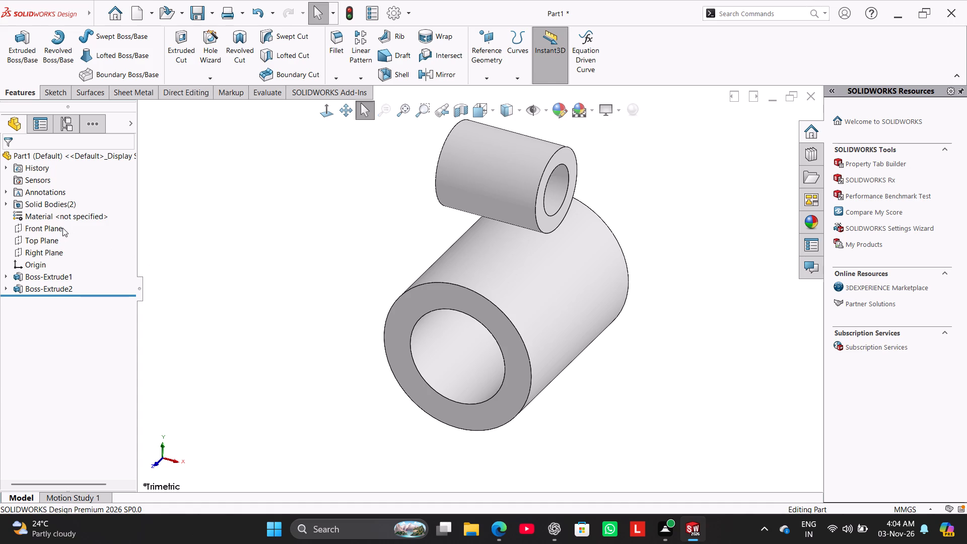
On the Right Plane, sketch a line from the tube's upper front (+Z) corner to the small ring's outer circle and make them tangent.
left_click(51, 256)
left_click(64, 242)
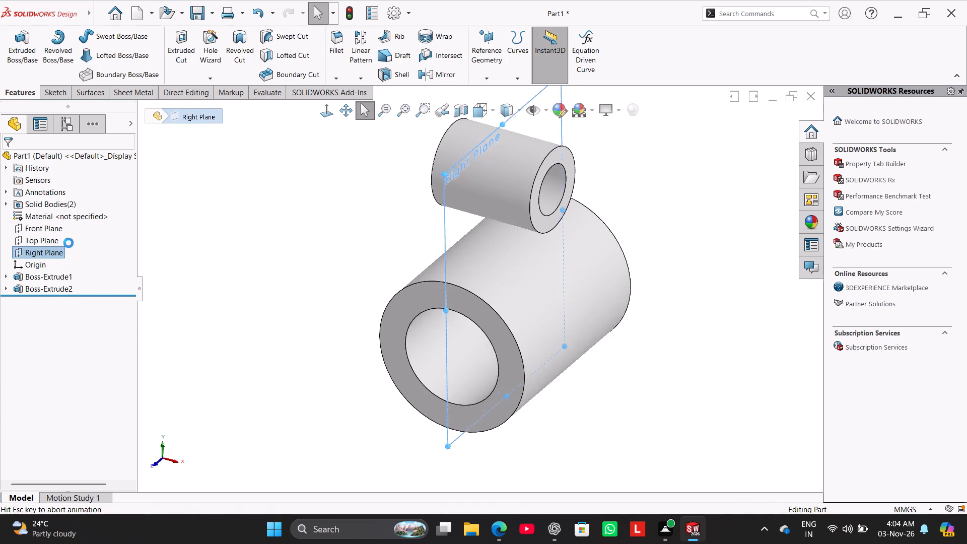
left_click(203, 249)
left_click(76, 30)
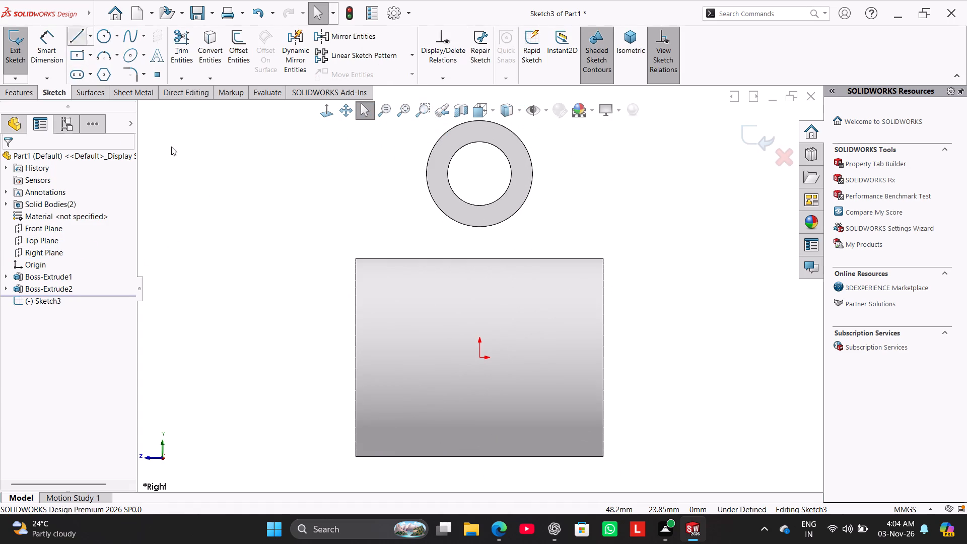
left_click(355, 257)
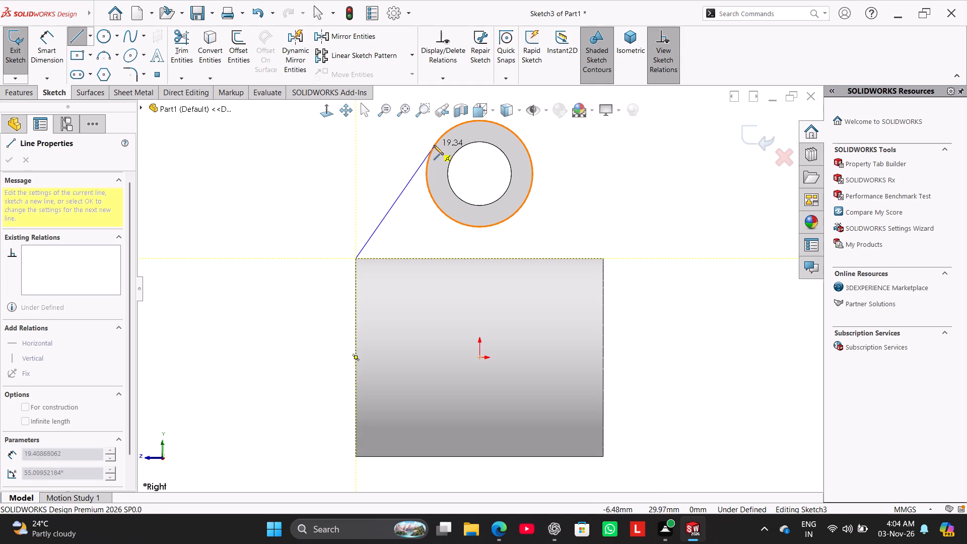
left_click(437, 142)
right_click(369, 173)
left_click(398, 174)
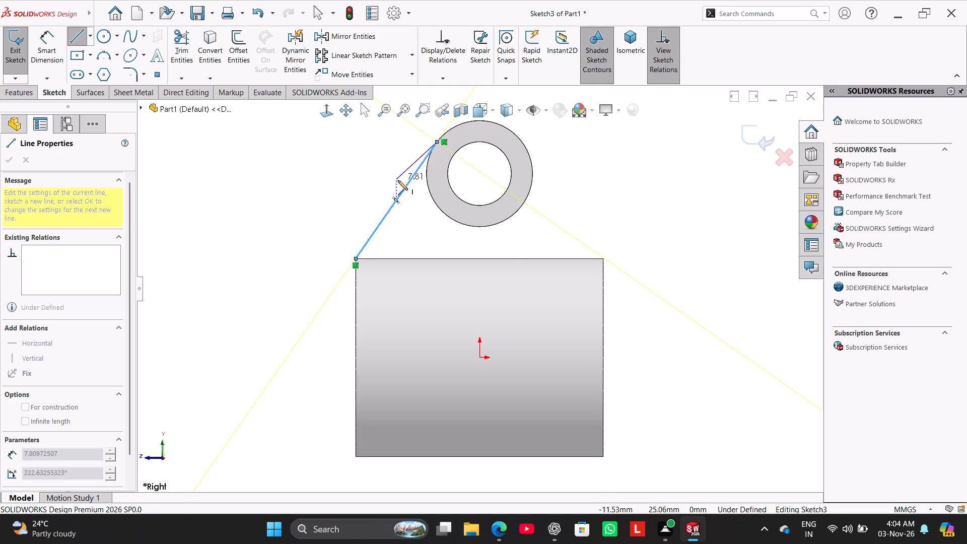
right_click(372, 174)
left_click(390, 181)
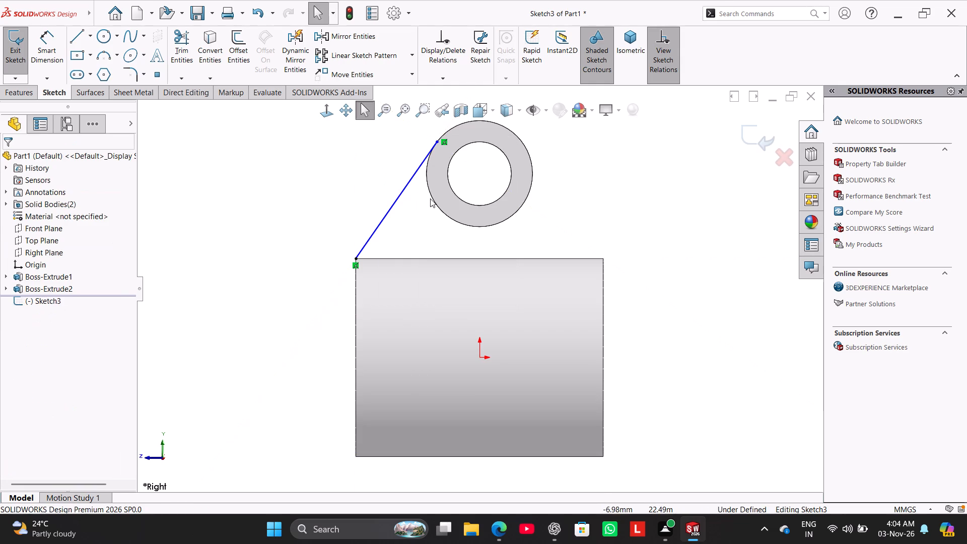
left_click(433, 198, "ctrl")
left_click(411, 181, "ctrl")
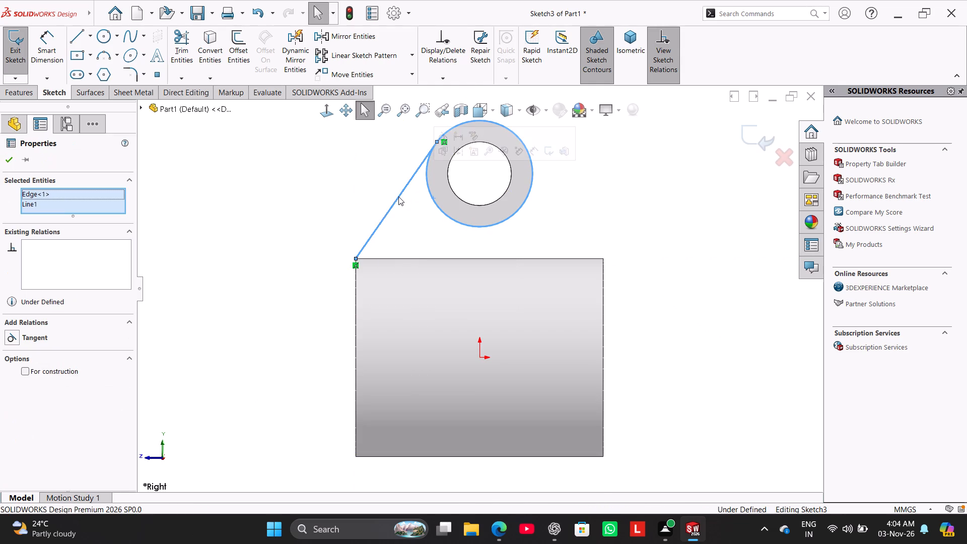
left_click(36, 341)
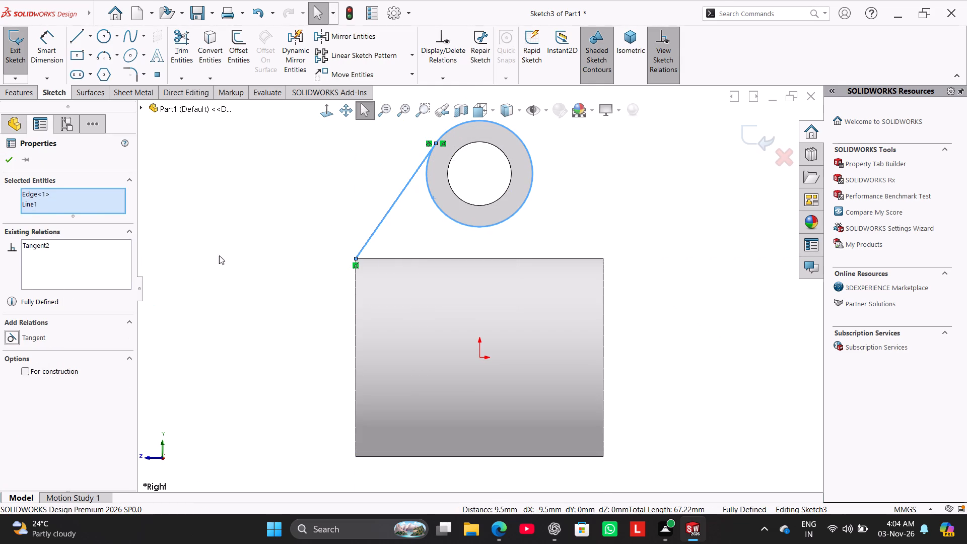
left_click(255, 210)
Sketch a second line from the tube's upper rear corner to the ring's outer circle and make them tangent.
left_click(79, 36)
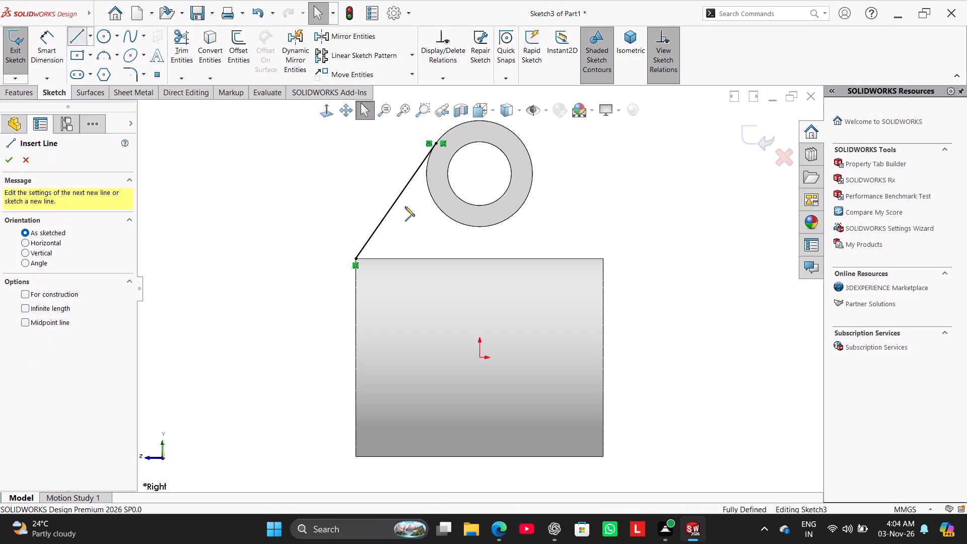
left_click(602, 258)
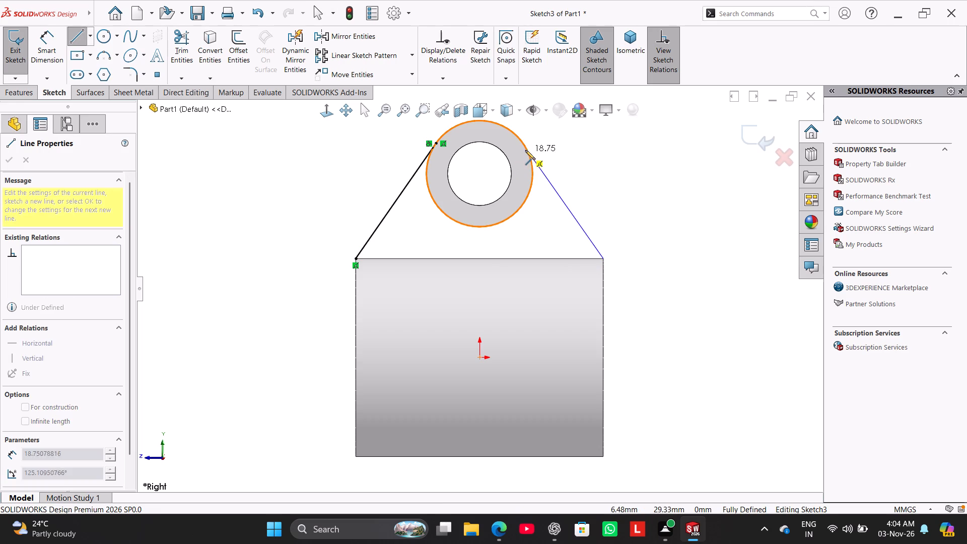
left_click(525, 148)
right_click(564, 167)
left_click(584, 176)
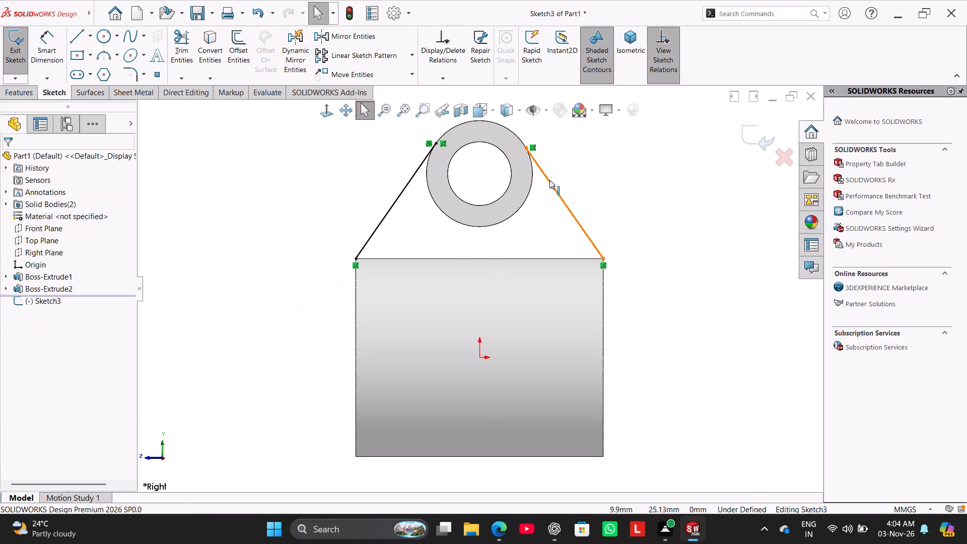
left_click(549, 180, "ctrl")
left_click(532, 184, "ctrl")
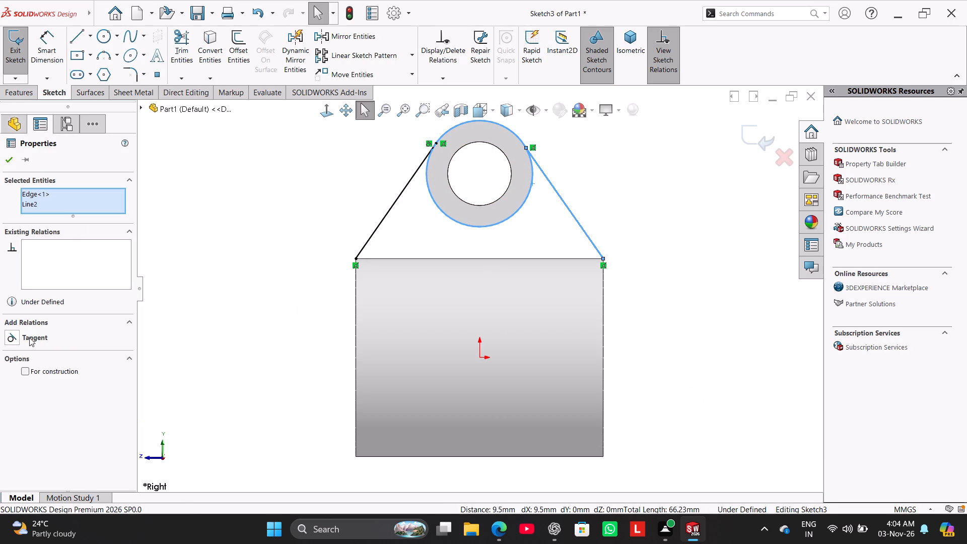
left_click(29, 339)
left_click(220, 217)
Sketch a 35 mm horizontal line along the tube's top edge joining the lower ends of the two tangent lines.
middle_click_drag(239, 224, 269, 257)
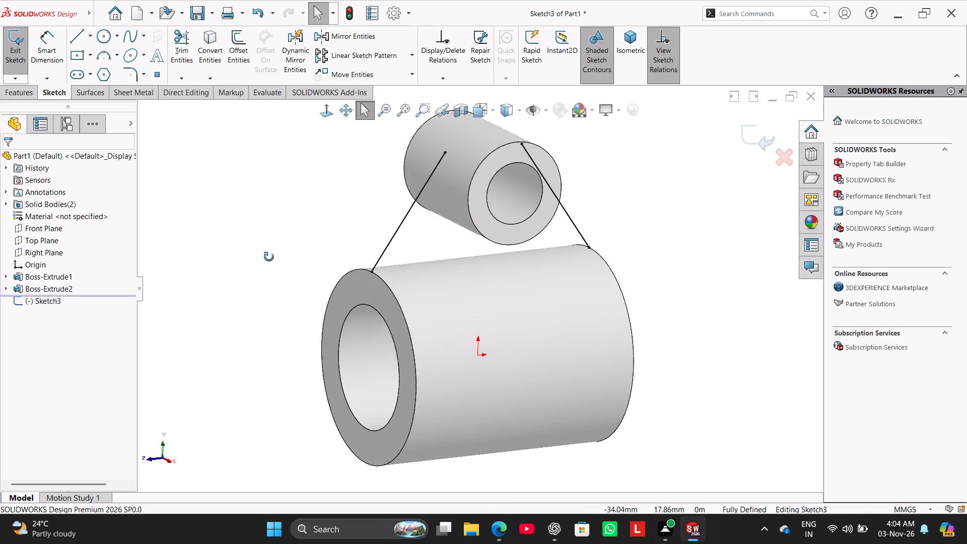
middle_click_drag(269, 257, 245, 228)
left_click(320, 111)
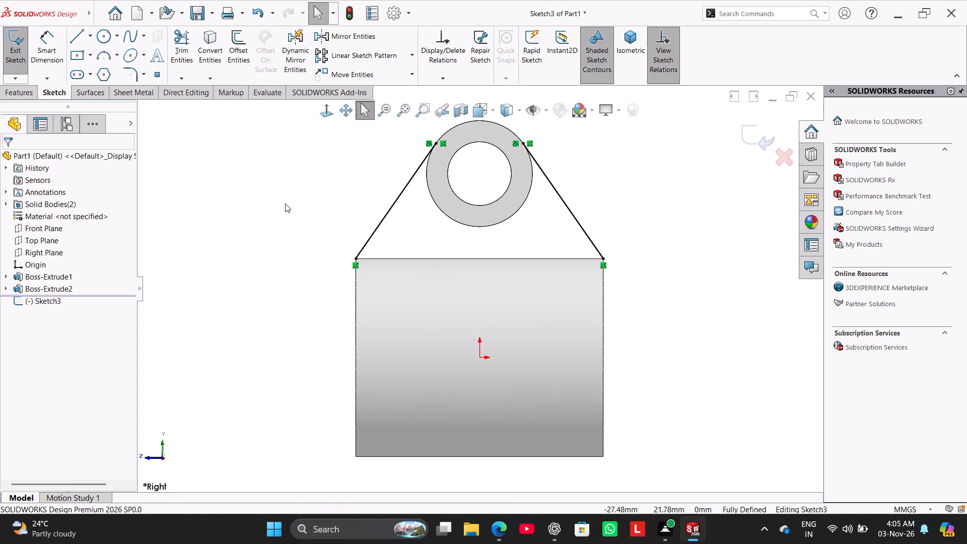
left_click(75, 37)
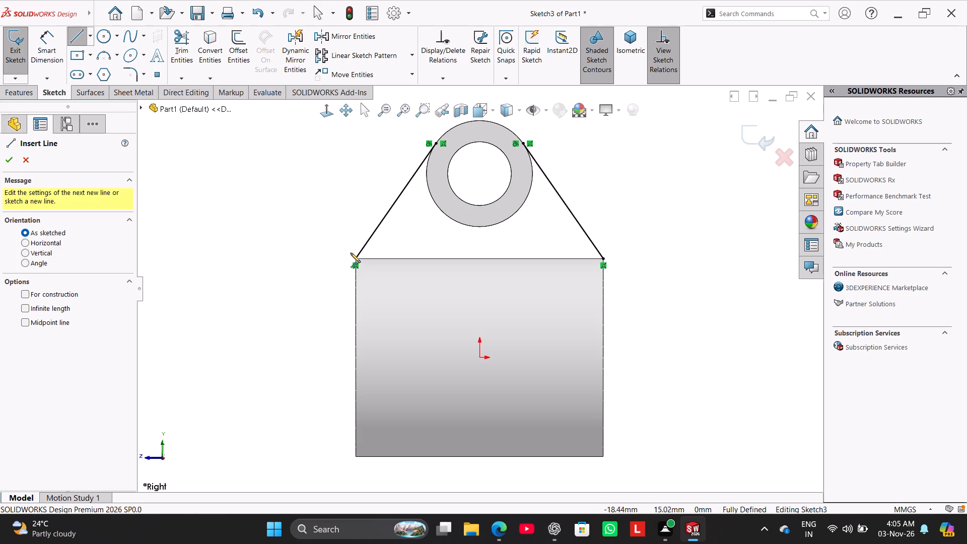
left_click(356, 257)
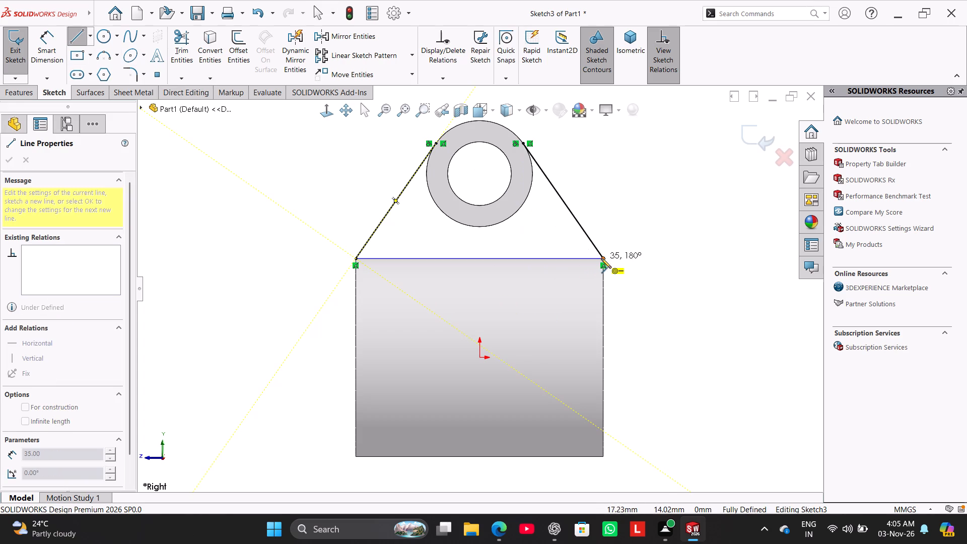
left_click(602, 258)
right_click(607, 212)
left_click(624, 218)
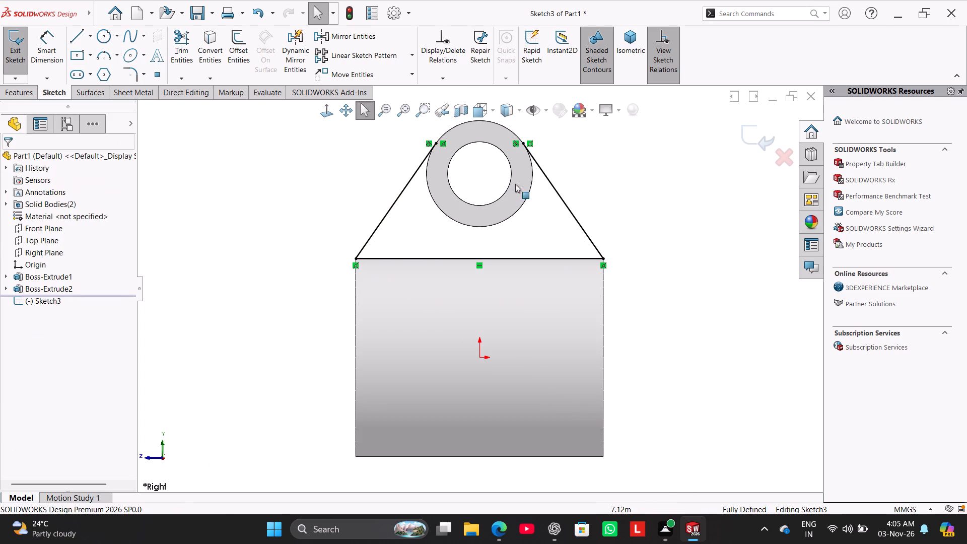
Convert the small ring's outer circular edge into the web sketch.
left_click(212, 41)
left_click(462, 225)
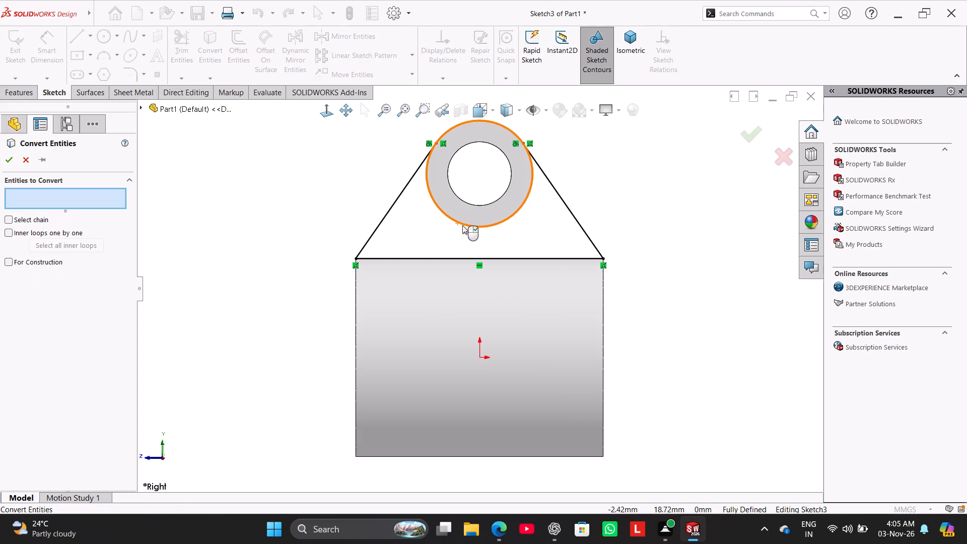
left_click(9, 163)
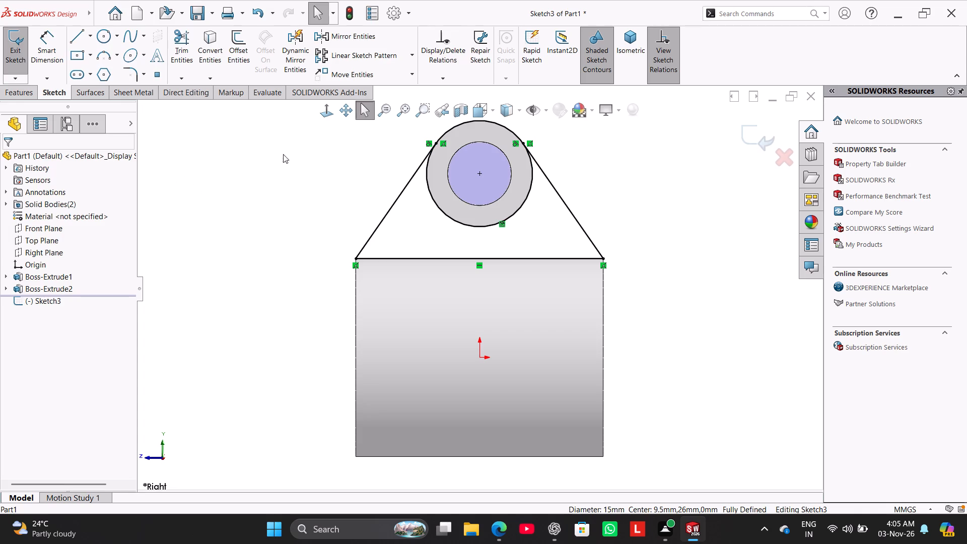
Trim away the upper arc of the converted ring circle between the two tangent points.
left_click(181, 41)
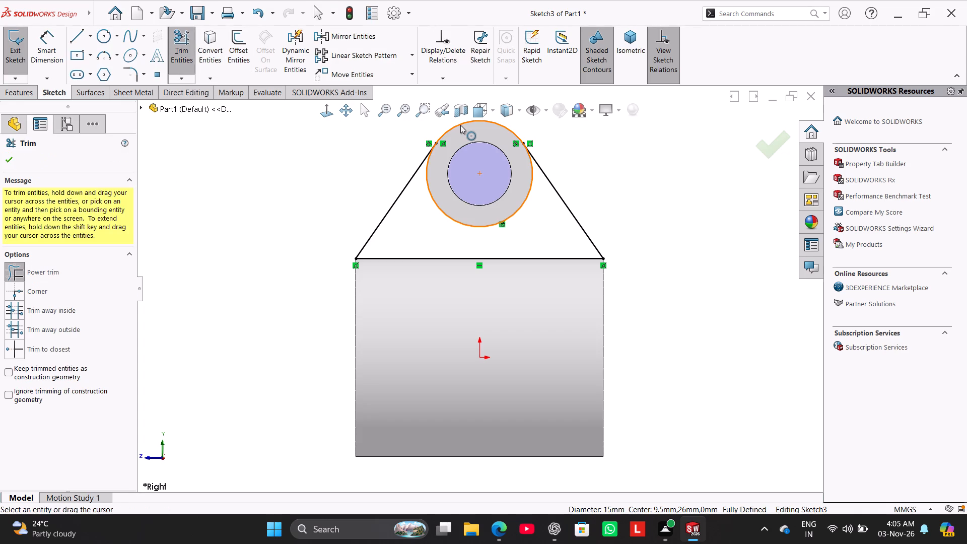
scroll(554, 153, "up", 1)
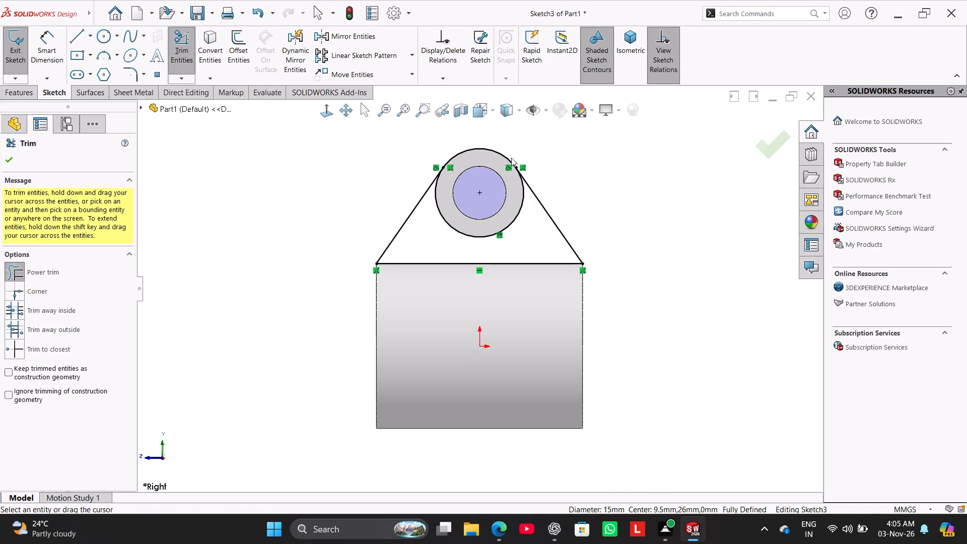
left_click_drag(465, 161, 444, 137)
right_click(300, 182)
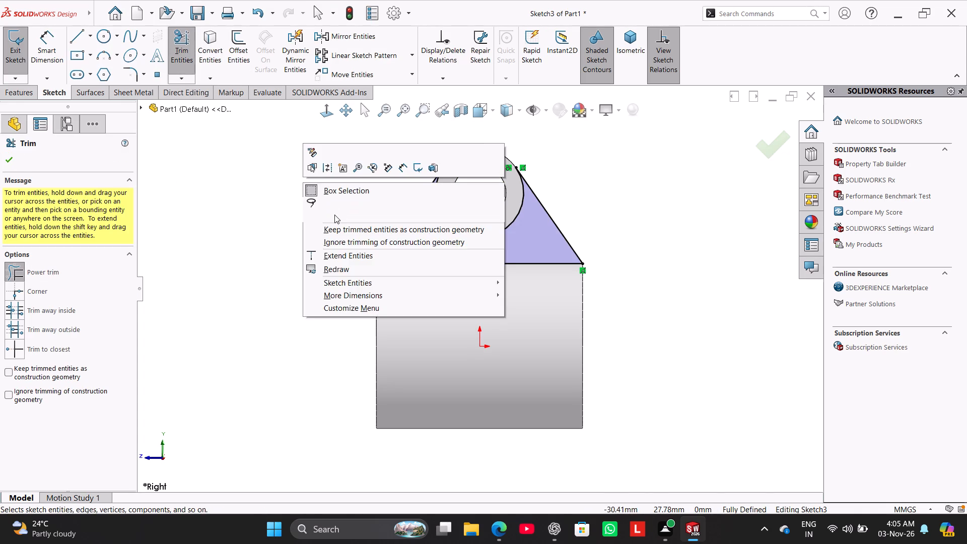
left_click(334, 215)
Extrude the web profile 5 mm as a merged boss using the Mid Plane end condition.
middle_click_drag(311, 214, 340, 241)
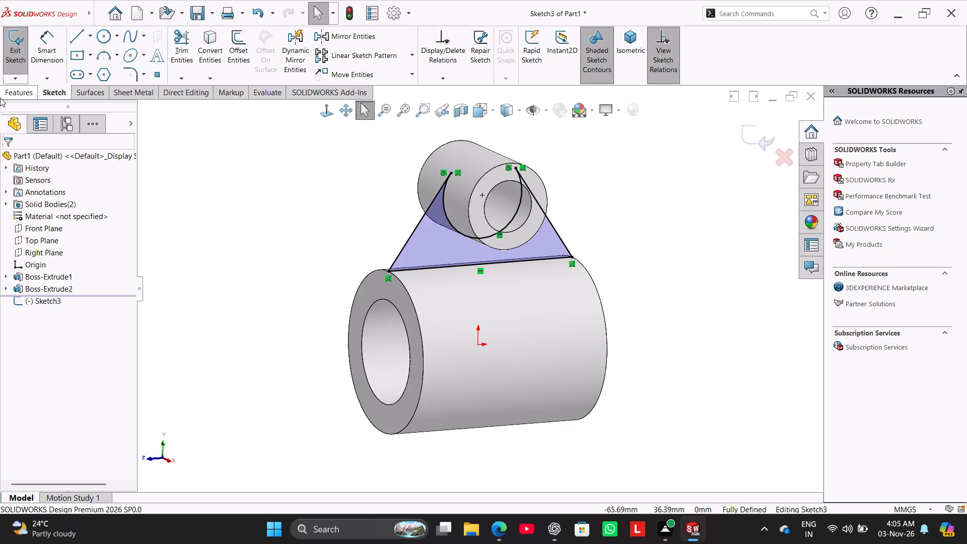
left_click(13, 88)
left_click(22, 56)
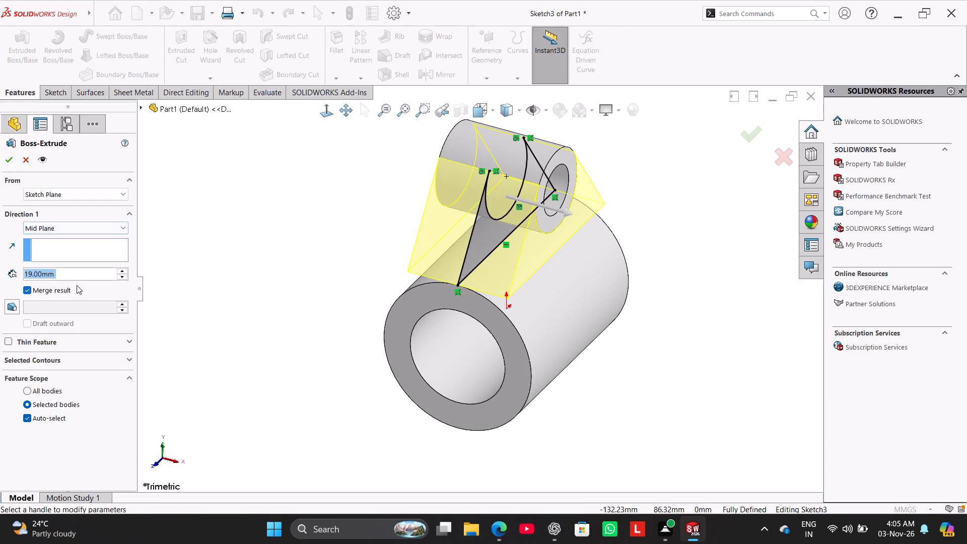
key("5")
key("Return")
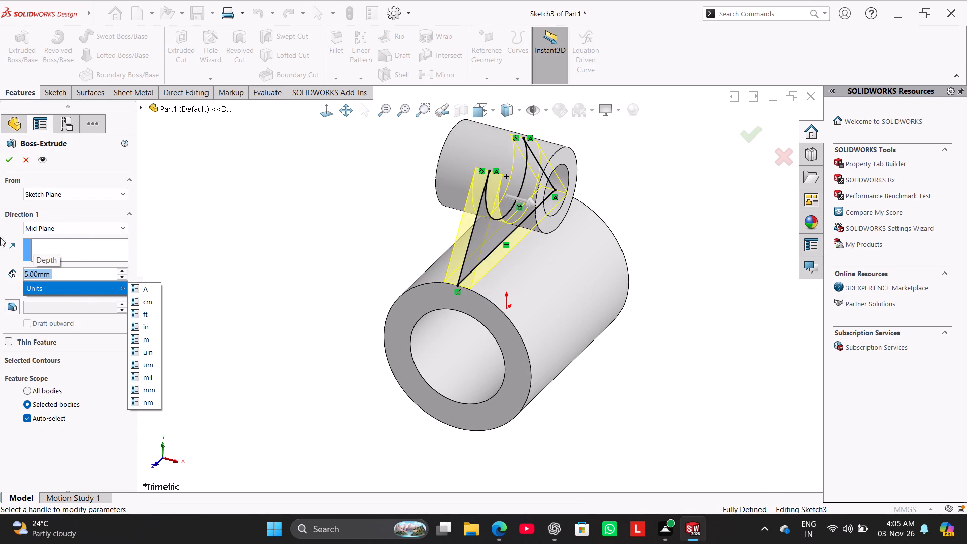
left_click(10, 161)
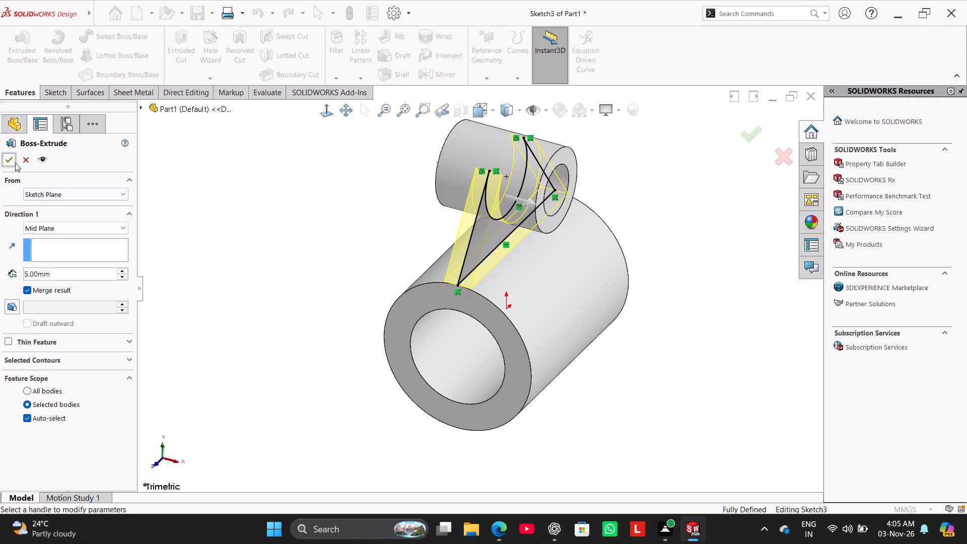
left_click(10, 158)
left_click(225, 222)
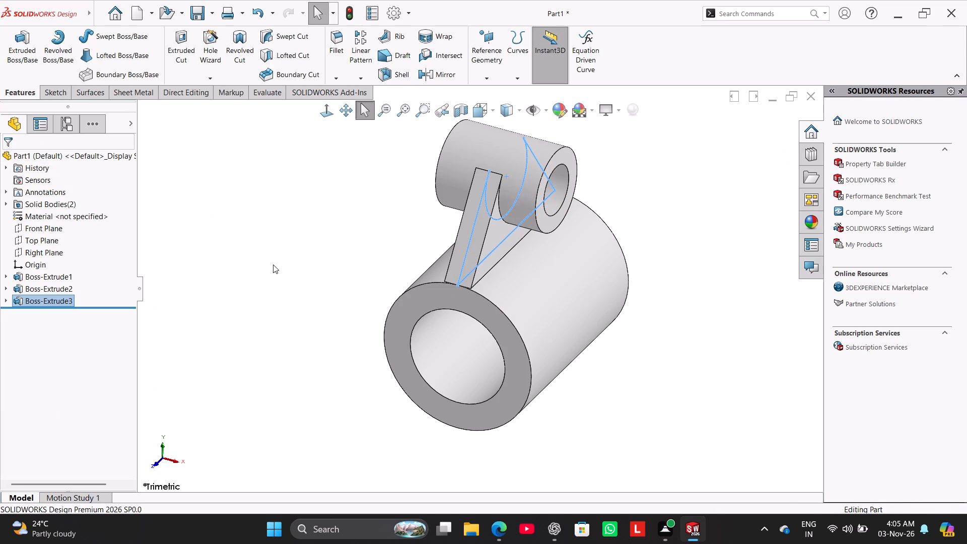
On the Front Plane, sketch a line from the tube's outer circle to the ring boss's lower -X corner and make it tangent to the circle.
middle_click_drag(273, 264, 244, 297)
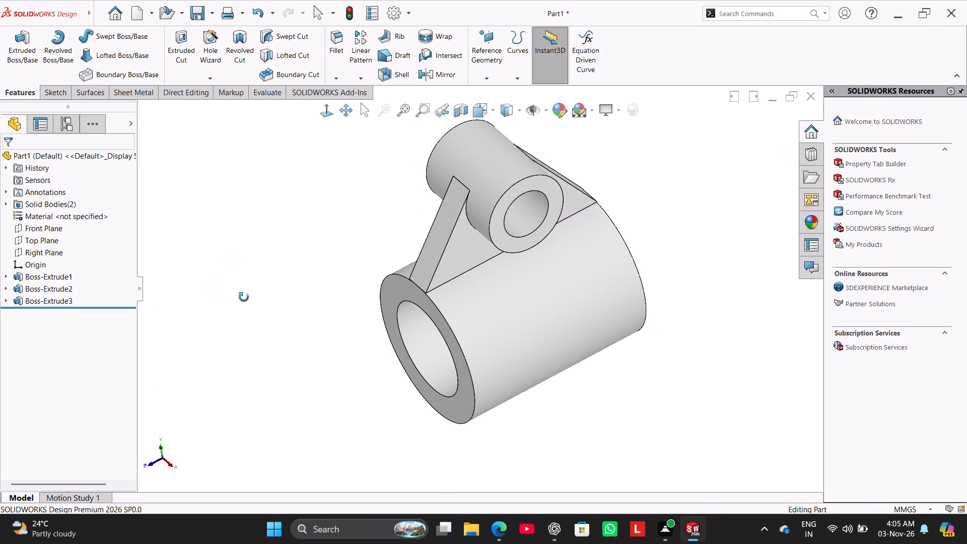
middle_click_drag(244, 297, 247, 286)
right_click_drag(246, 296, 297, 243)
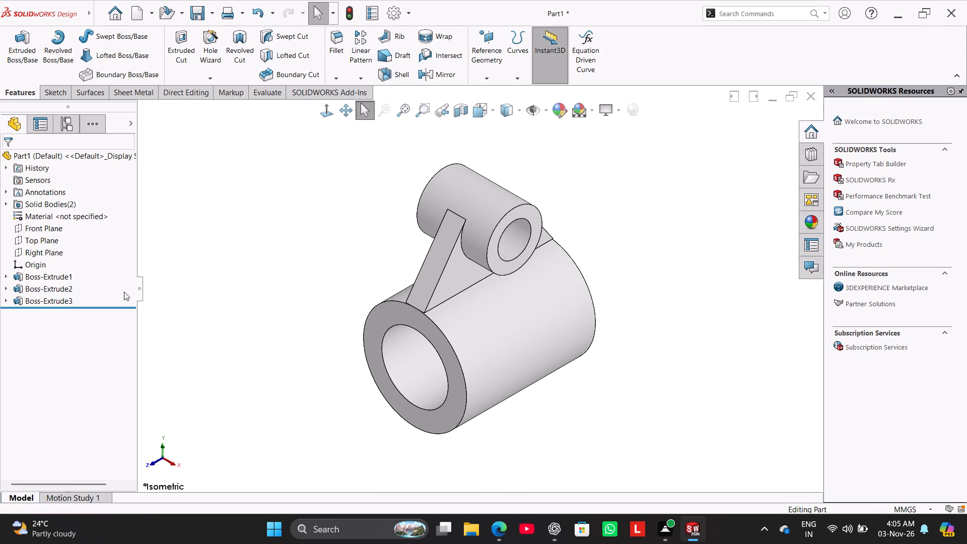
left_click(48, 227)
left_click(61, 214)
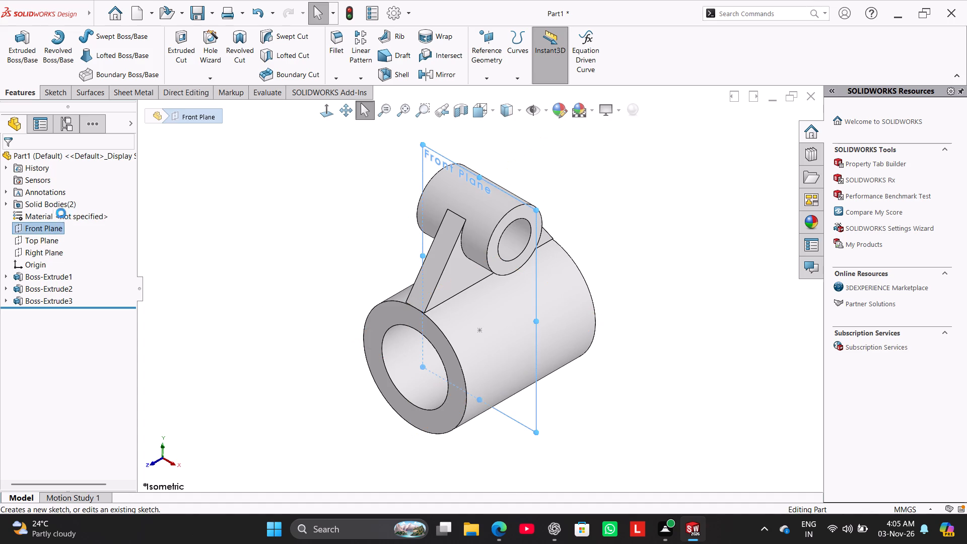
left_click(258, 221)
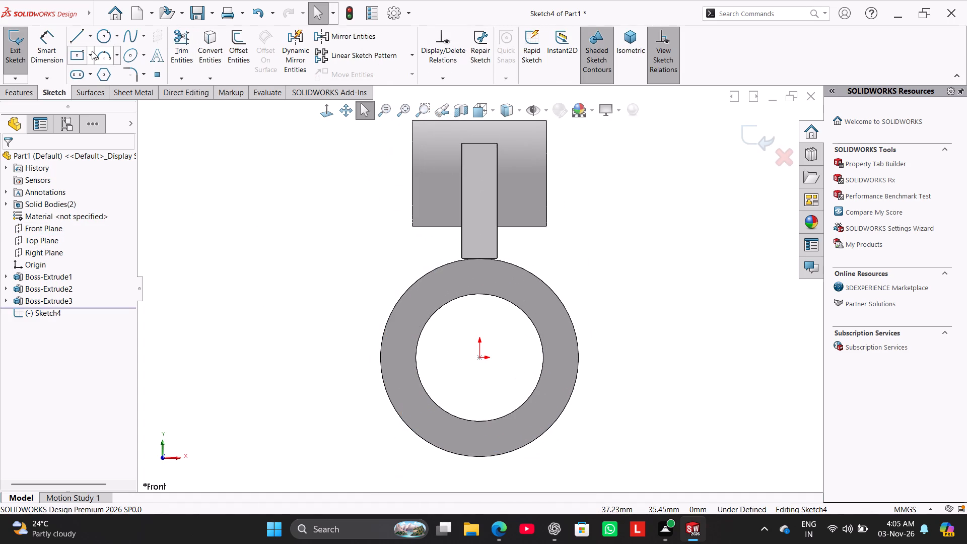
left_click(70, 36)
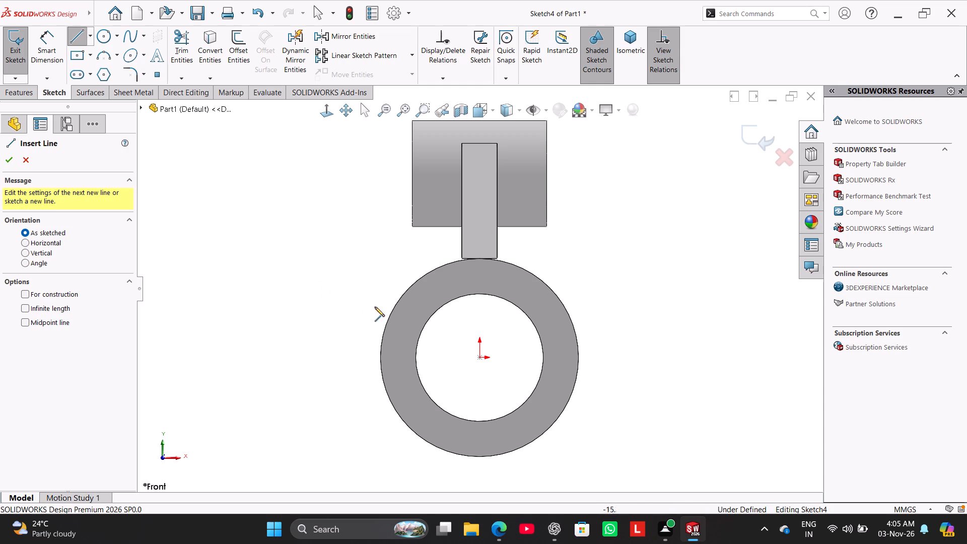
left_click(390, 320)
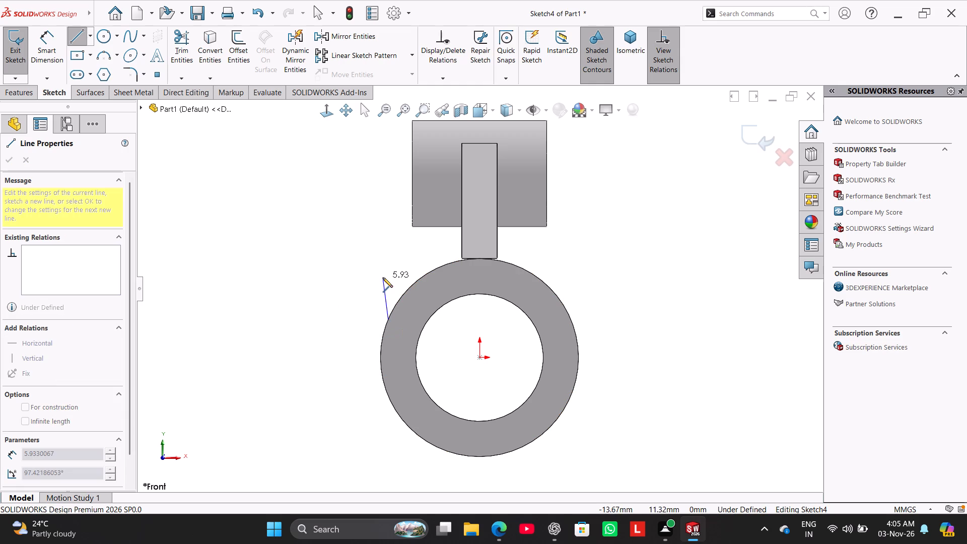
left_click(413, 226)
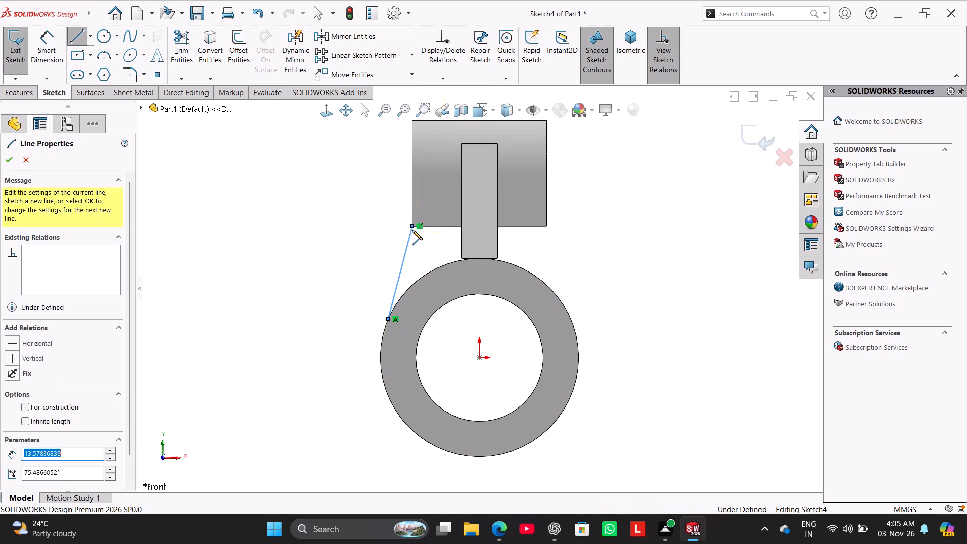
right_click(342, 272)
left_click(368, 278)
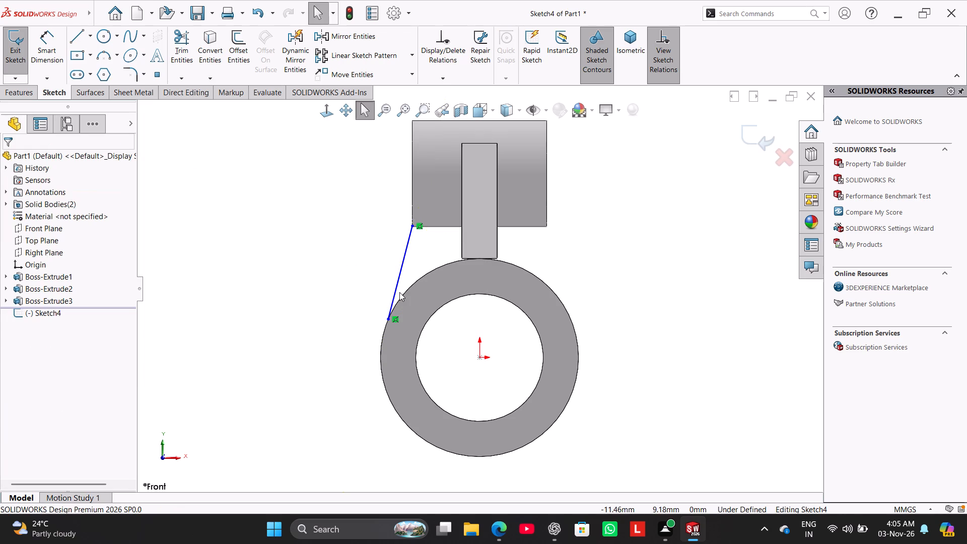
left_click(396, 291, "ctrl")
left_click(403, 295, "ctrl")
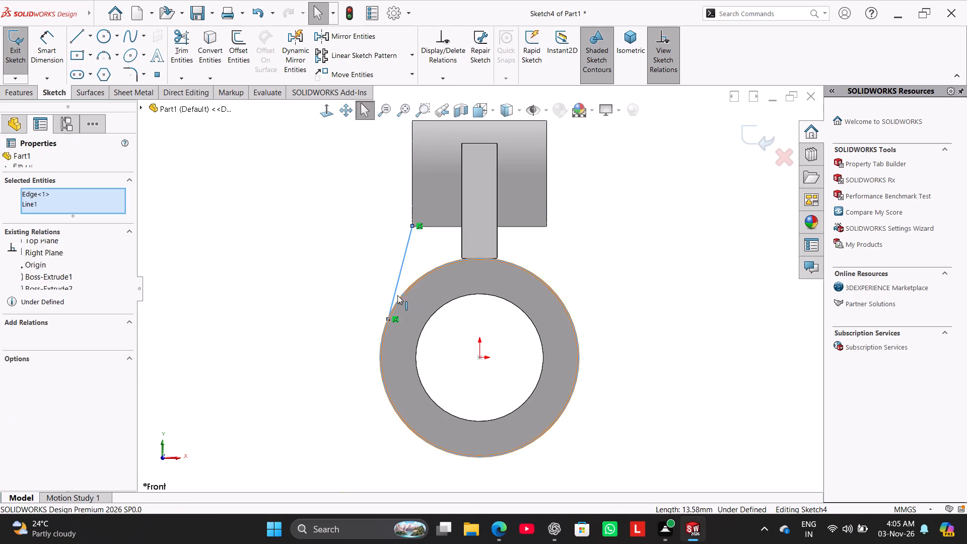
left_click(44, 336)
left_click(217, 290)
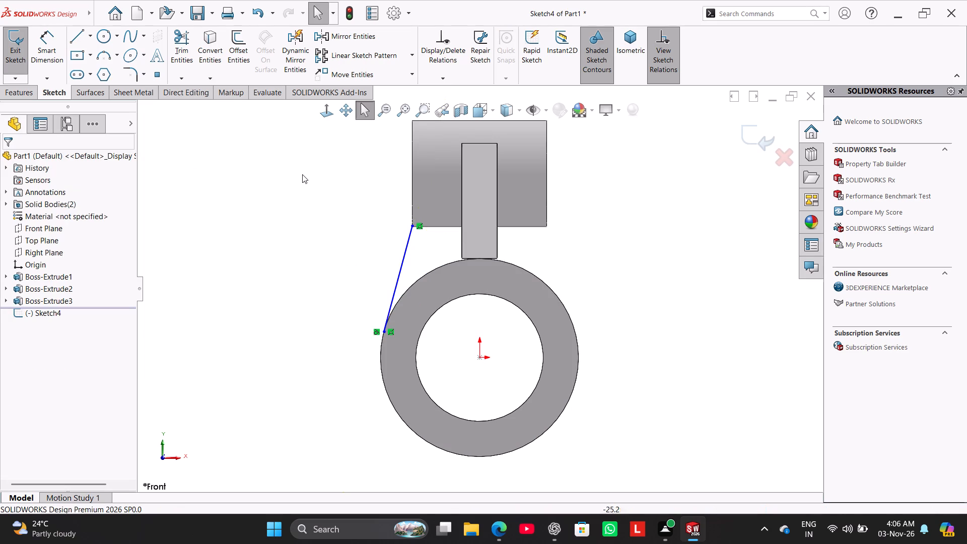
Convert the tube's outer circular edge into the Front Plane sketch.
left_click(214, 54)
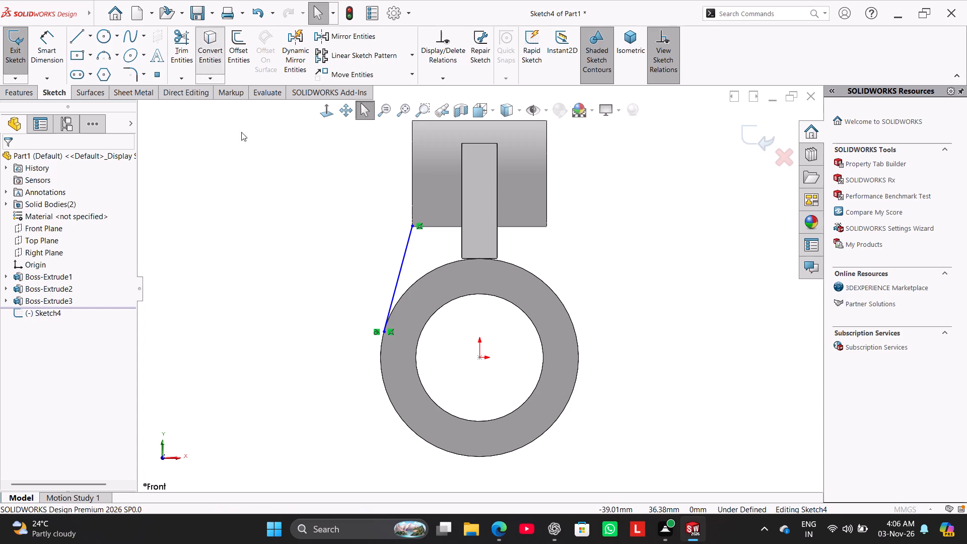
left_click(434, 271)
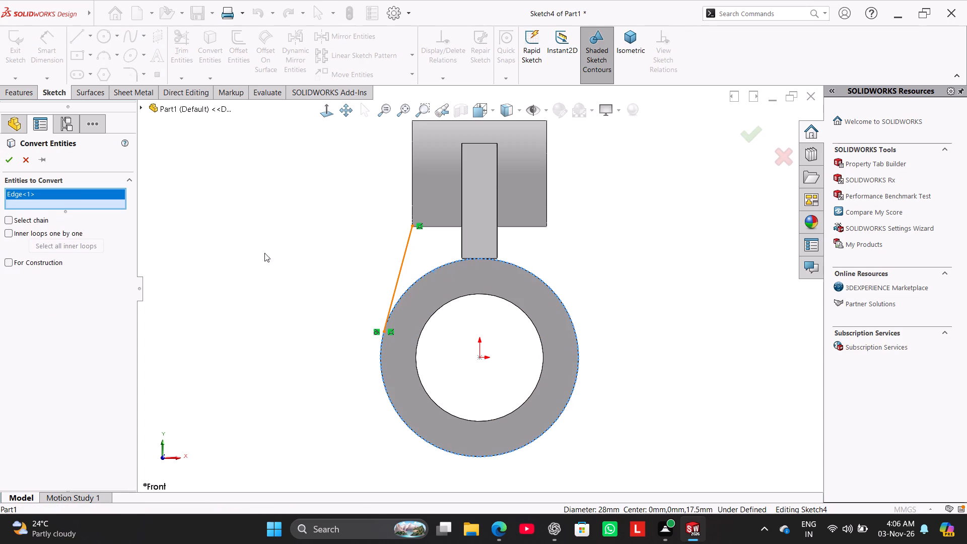
left_click(11, 162)
left_click(224, 215)
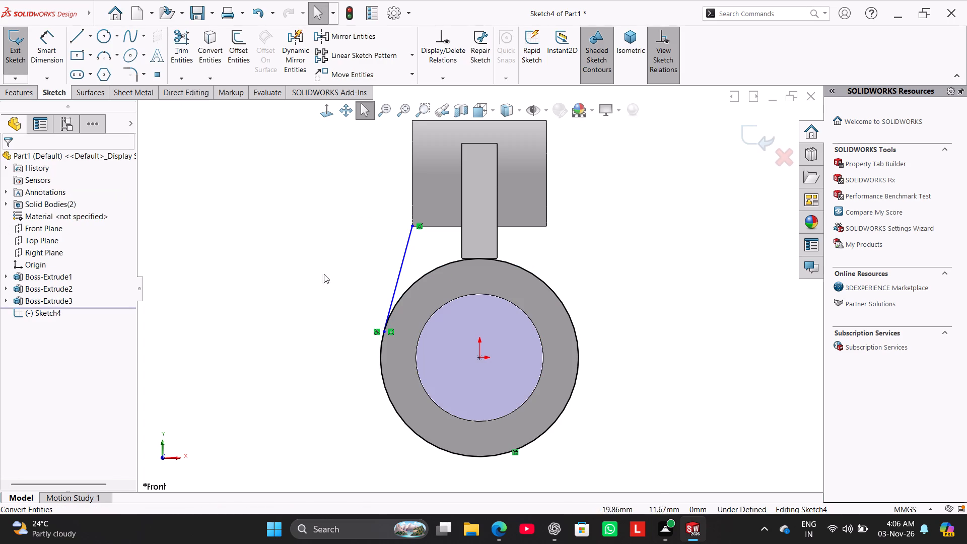
right_click(273, 269)
left_click(236, 260)
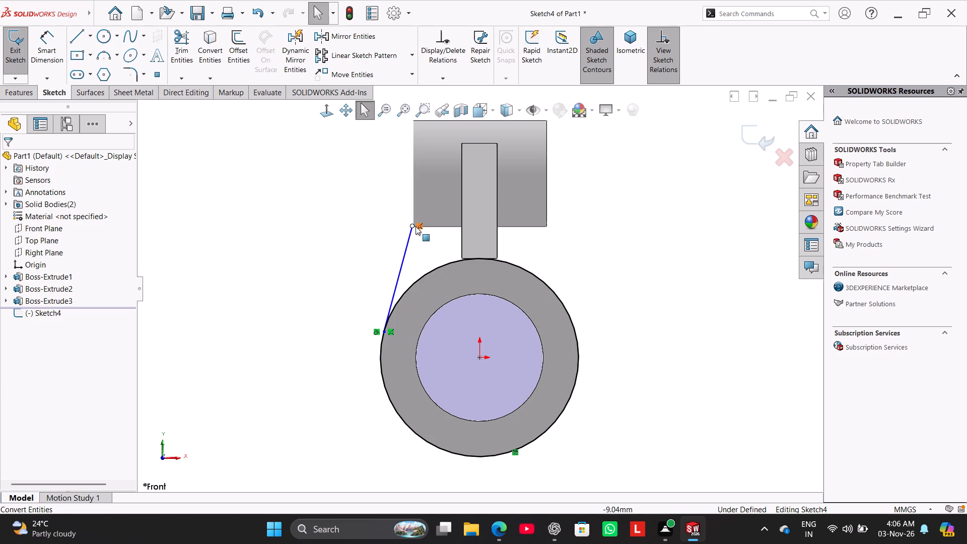
Move the upper endpoint of the -X tangent line and make it coincident with the ring boss's lower silhouette edge.
left_click_drag(412, 226, 378, 228)
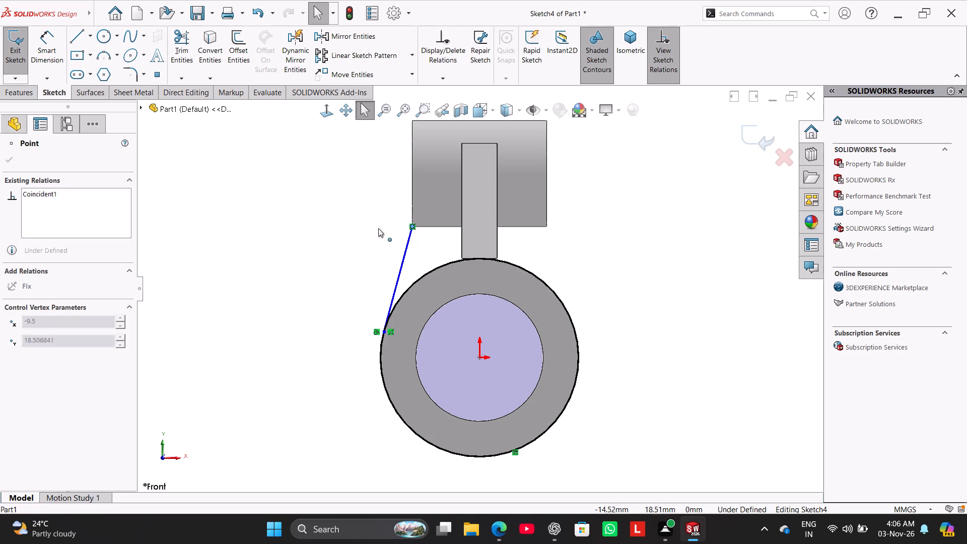
left_click_drag(378, 228, 384, 238)
left_click(354, 243)
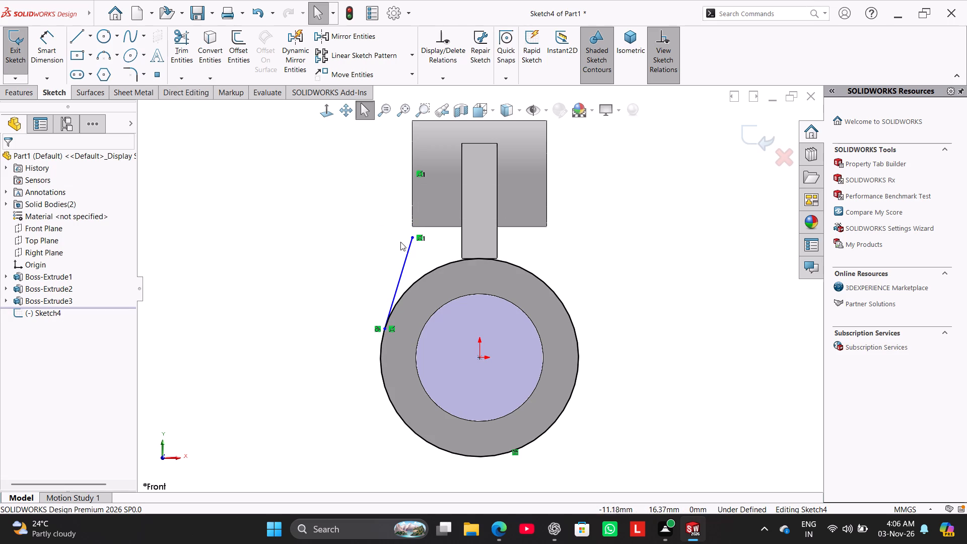
left_click(413, 238, "ctrl")
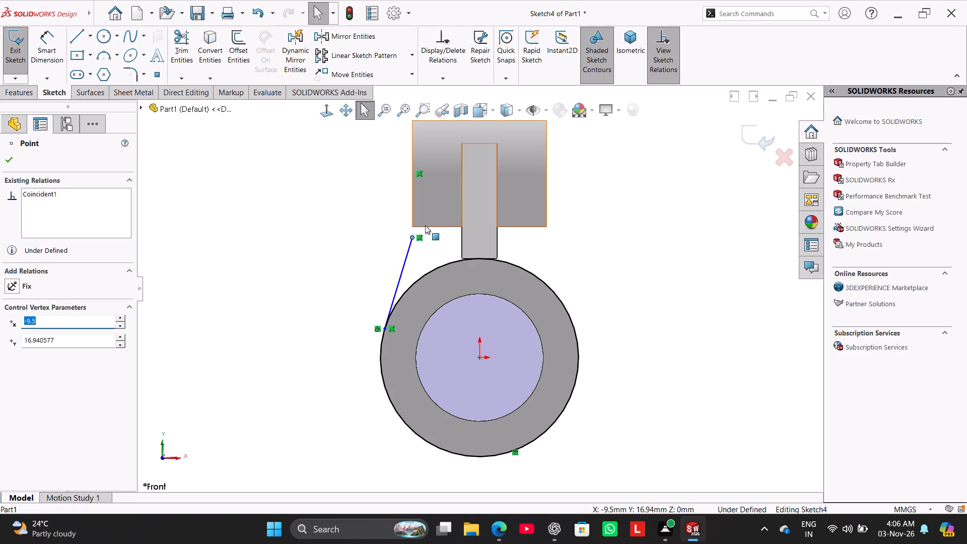
left_click(425, 228, "ctrl")
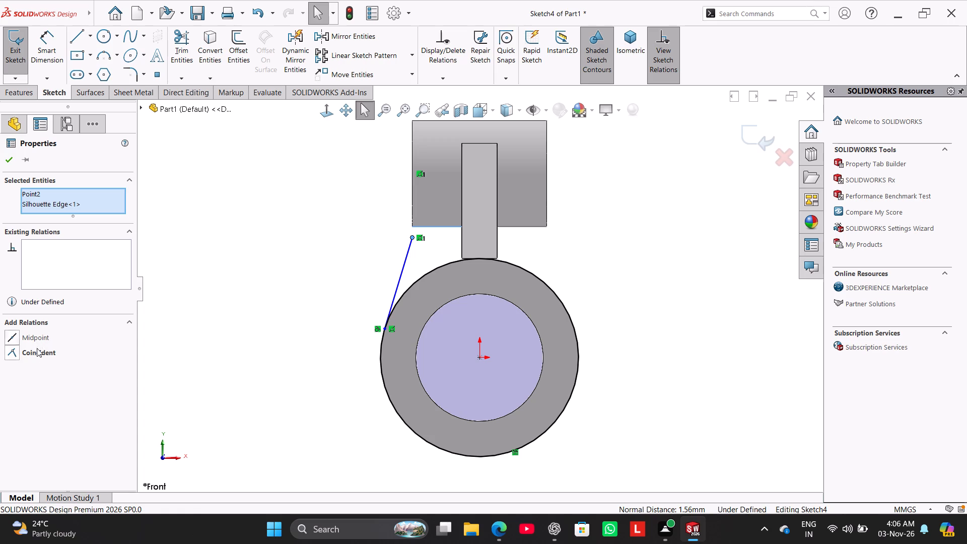
left_click(38, 353)
left_click(215, 273)
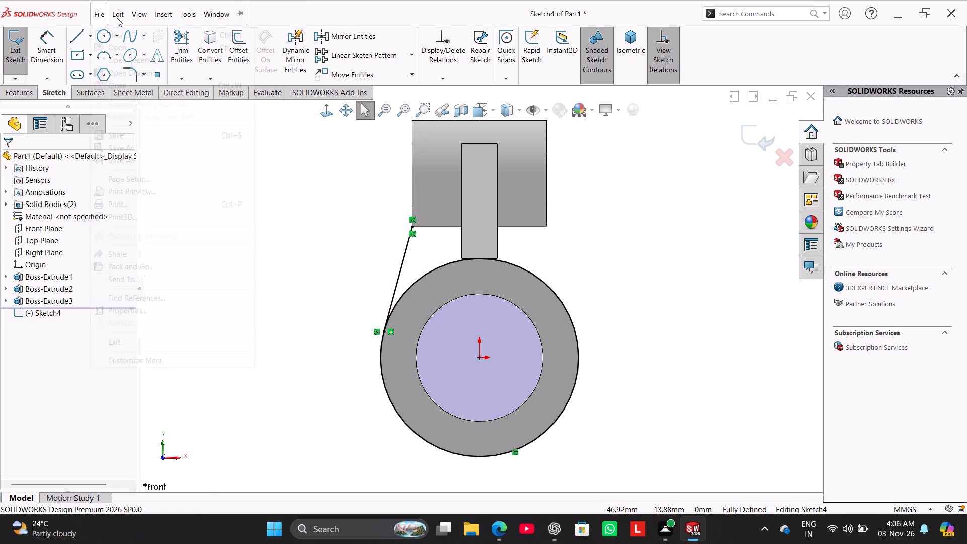
Sketch a second line from the ring boss's lower +X corner to the tube's outer circle and make them tangent.
left_click(77, 32)
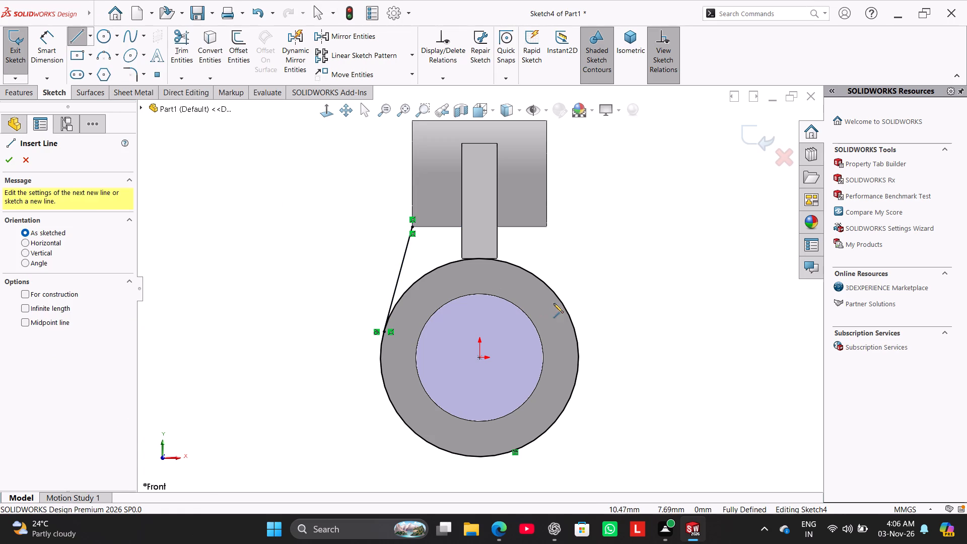
left_click(547, 226)
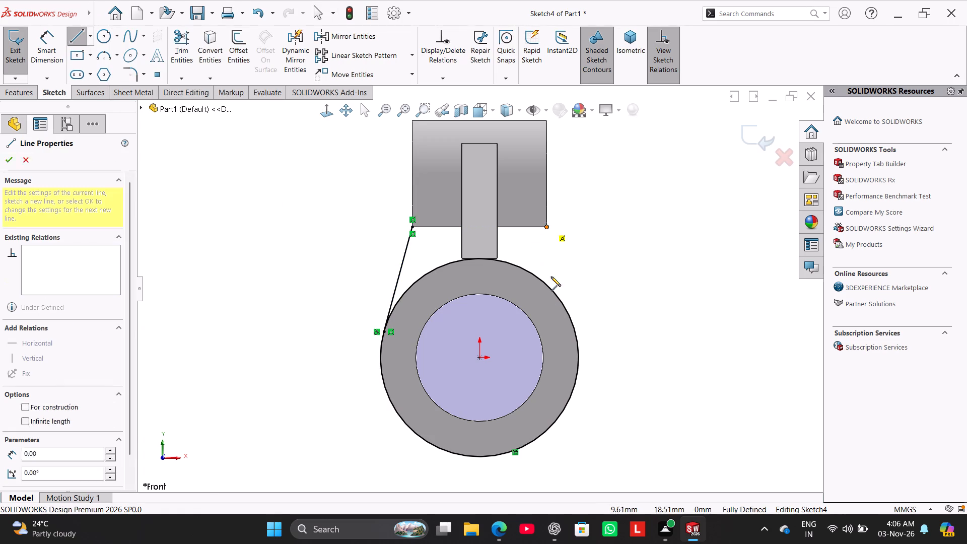
left_click(559, 299)
right_click(578, 271)
left_click(597, 277)
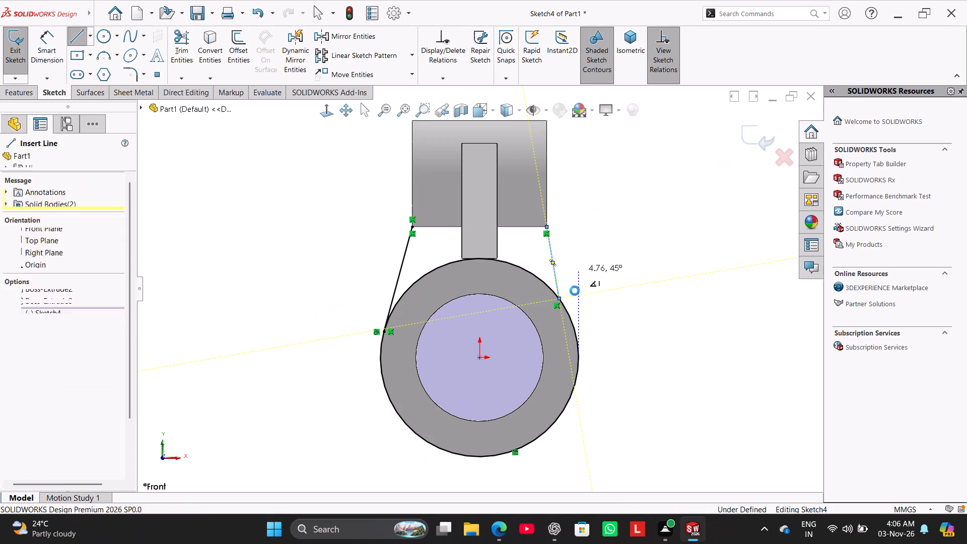
left_click(558, 288, "ctrl")
left_click(546, 286, "ctrl")
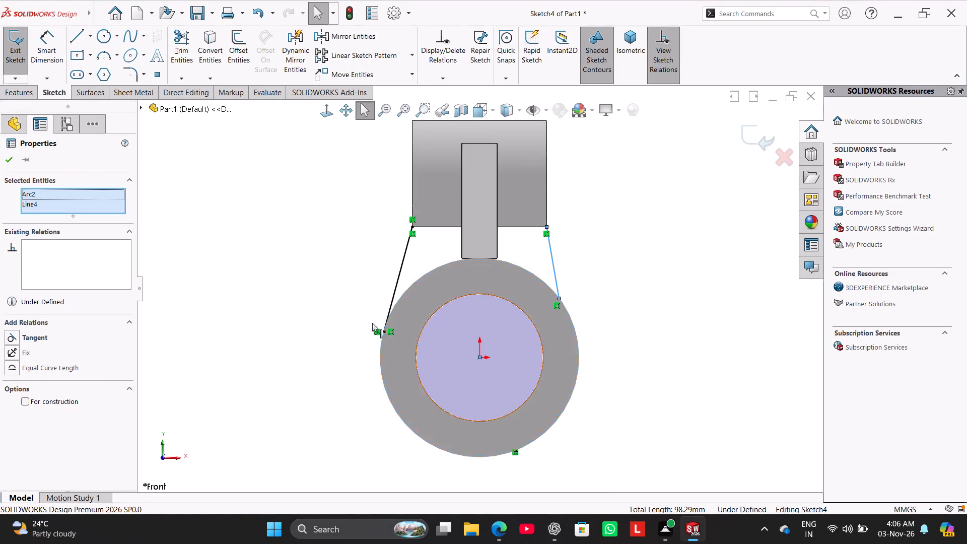
left_click(36, 342)
left_click(229, 270)
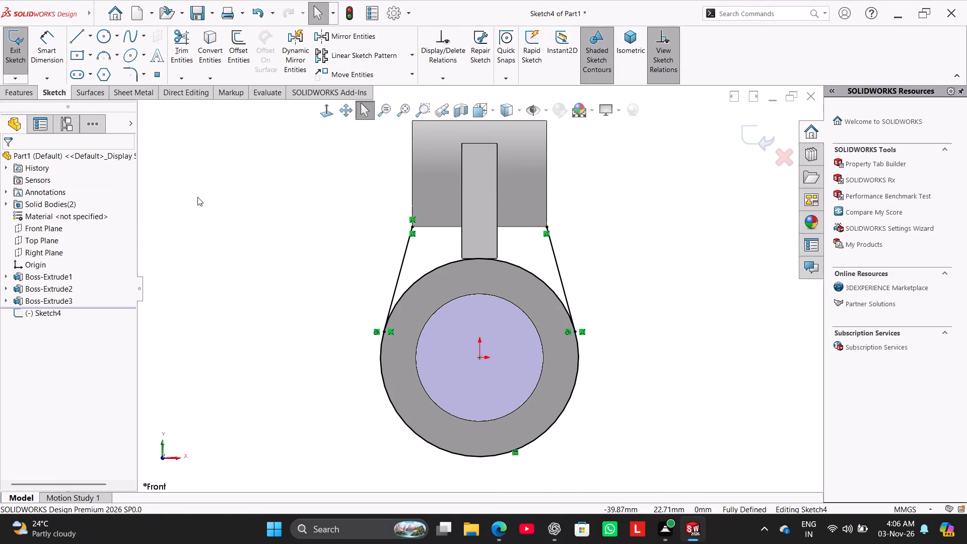
Sketch a horizontal line along the ring boss's lower silhouette edge, joining the upper endpoints of the two tangent lines.
left_click(78, 39)
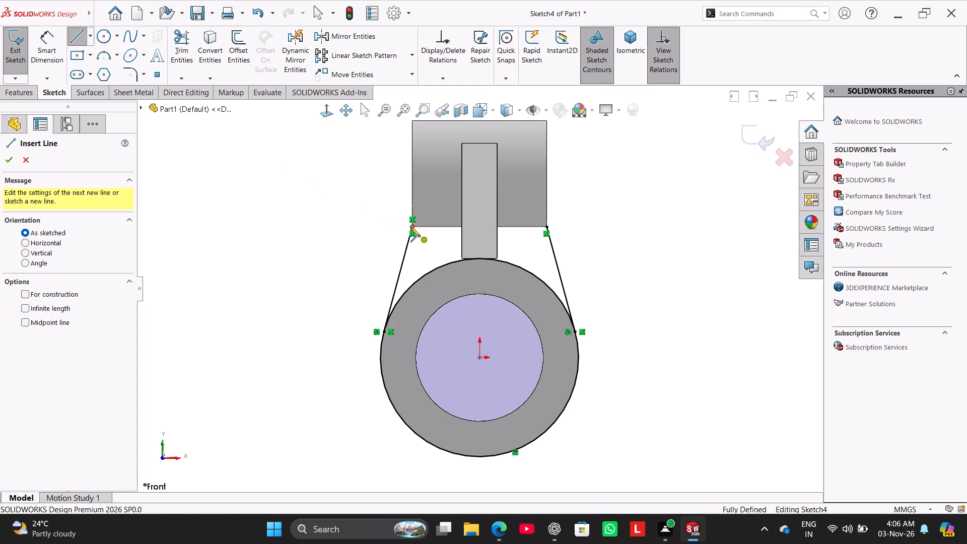
left_click(412, 227)
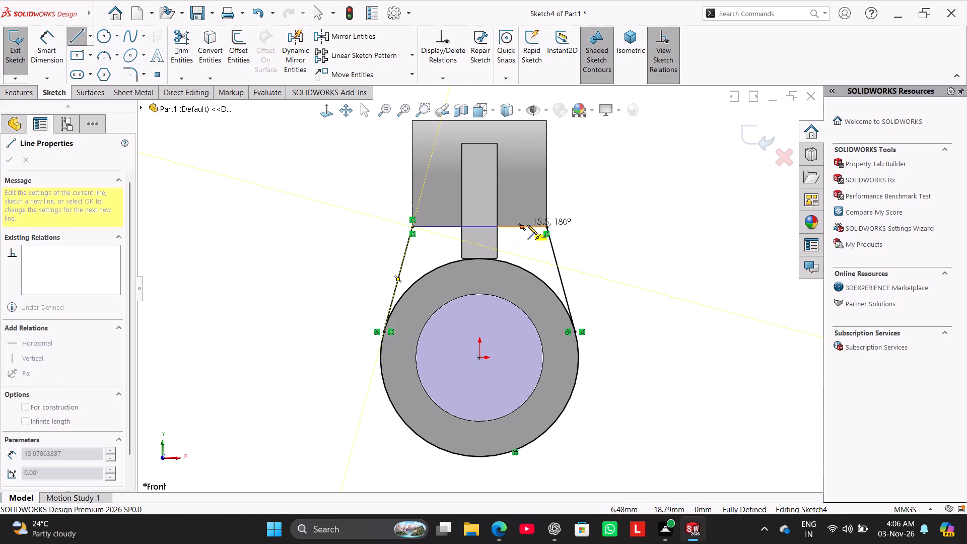
left_click(547, 226)
right_click(285, 260)
left_click(313, 271)
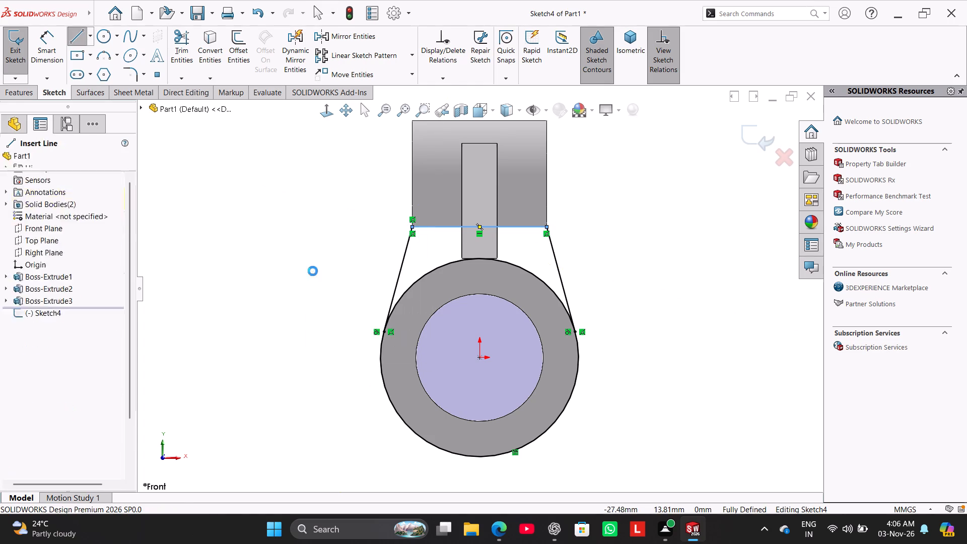
Trim away the lower part of the converted circle, keeping the upper arc between the two tangent lines.
middle_click_drag(302, 273, 333, 296)
middle_click_drag(290, 275, 273, 243)
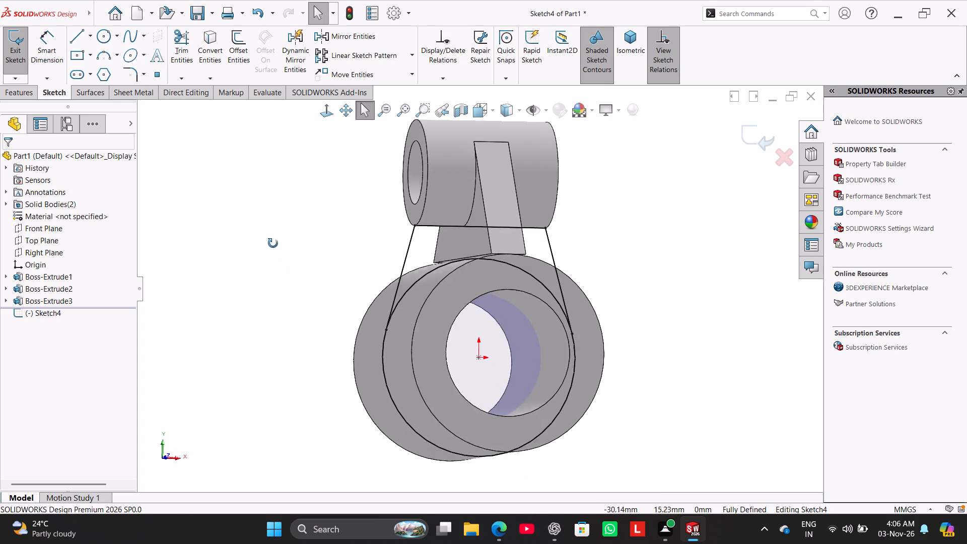
middle_click_drag(273, 243, 271, 236)
middle_click_drag(270, 236, 264, 249)
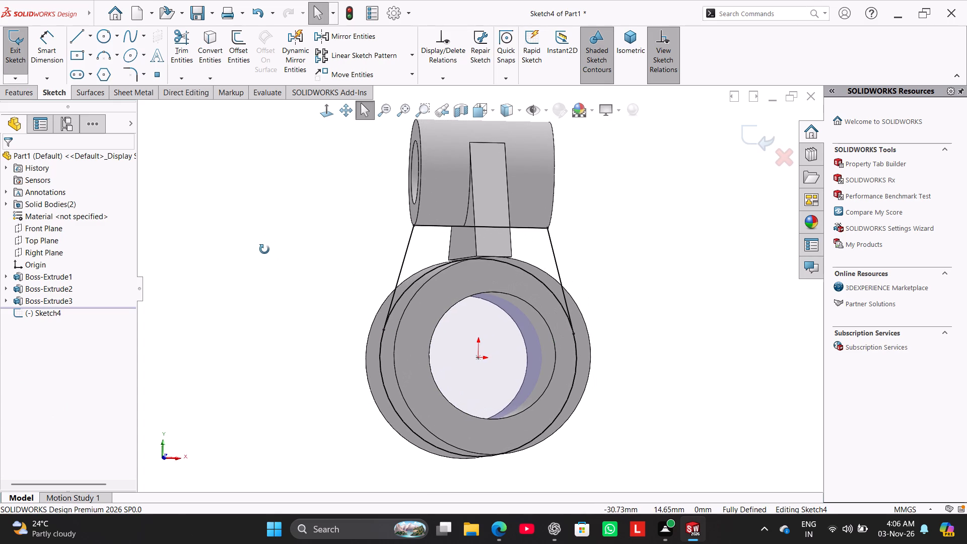
middle_click_drag(264, 249, 264, 266)
left_click_drag(182, 45, 192, 60)
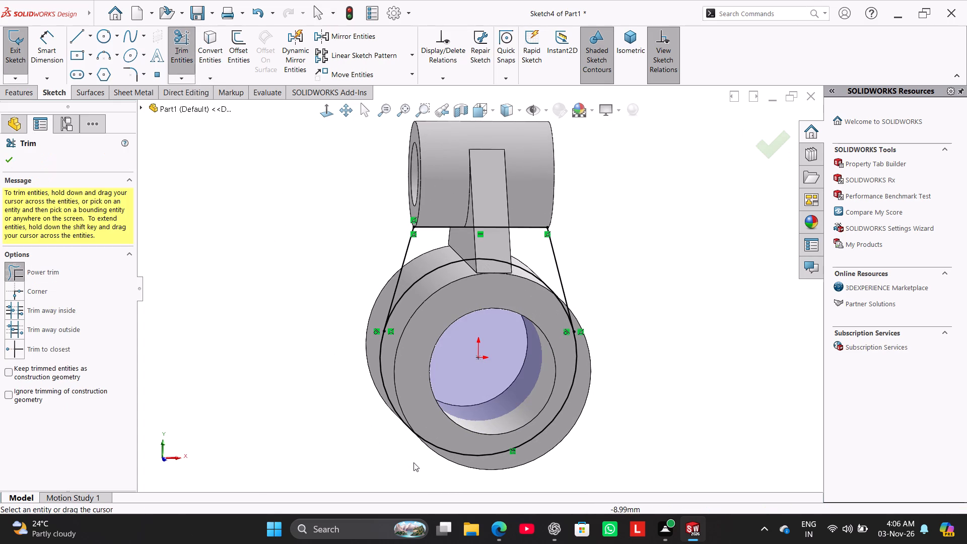
left_click_drag(413, 462, 441, 435)
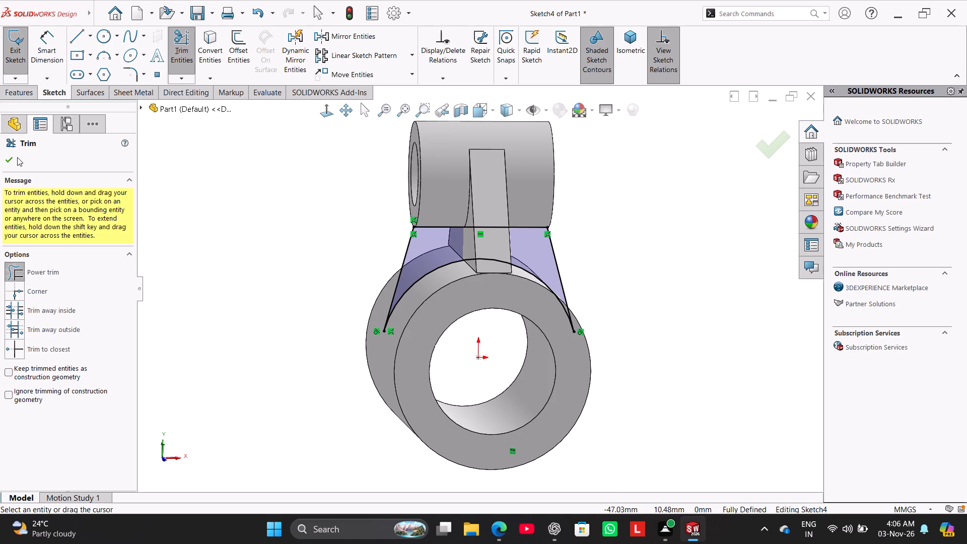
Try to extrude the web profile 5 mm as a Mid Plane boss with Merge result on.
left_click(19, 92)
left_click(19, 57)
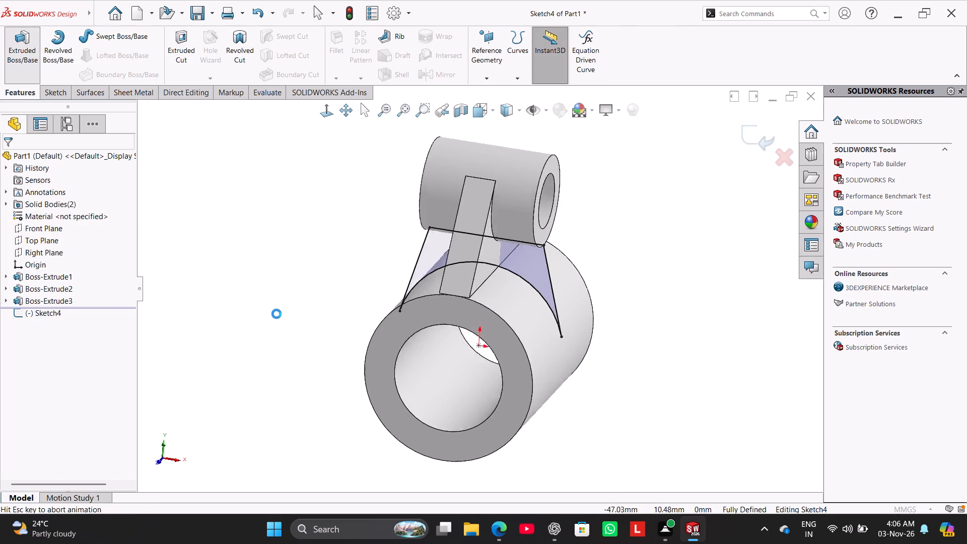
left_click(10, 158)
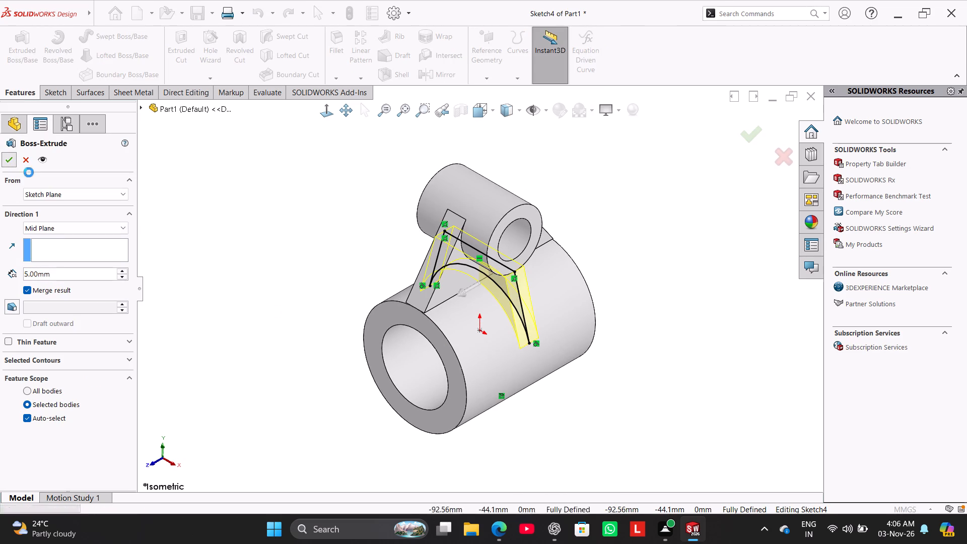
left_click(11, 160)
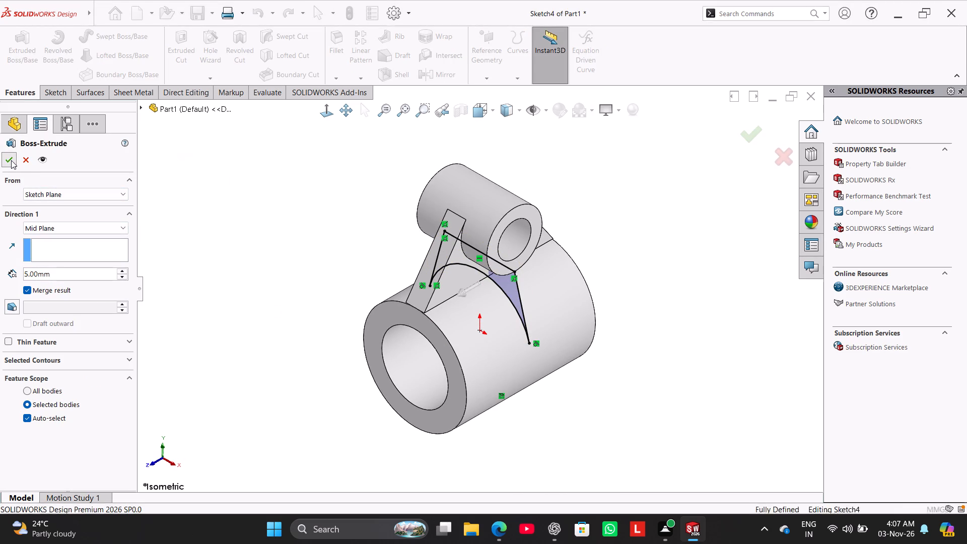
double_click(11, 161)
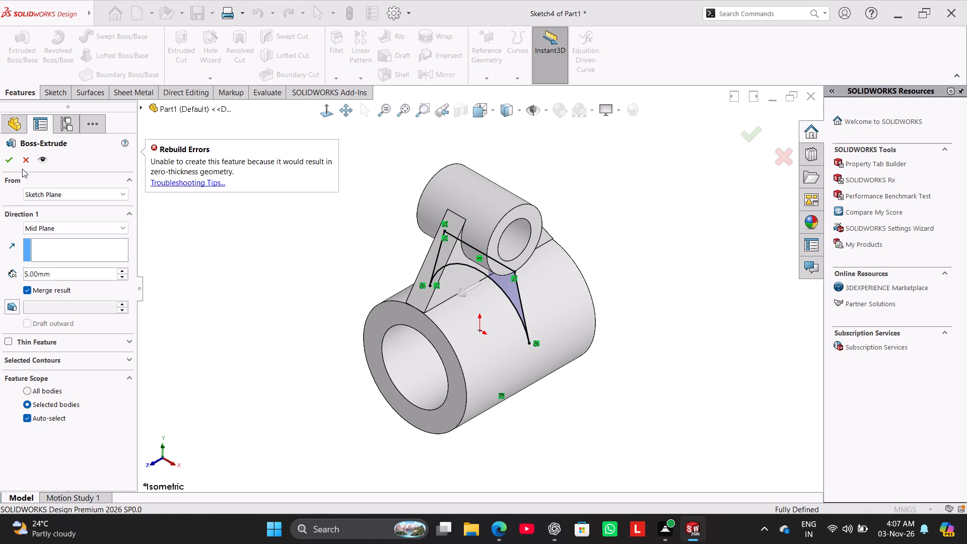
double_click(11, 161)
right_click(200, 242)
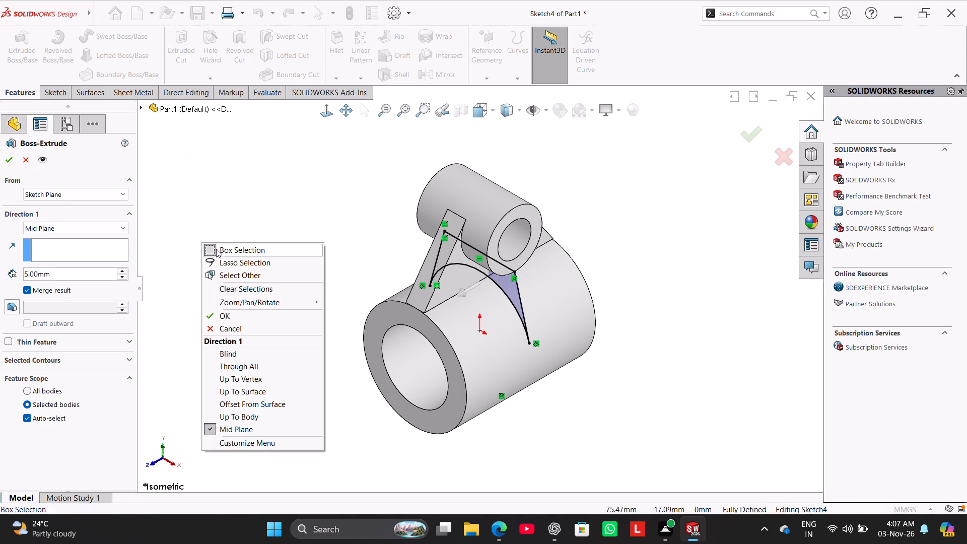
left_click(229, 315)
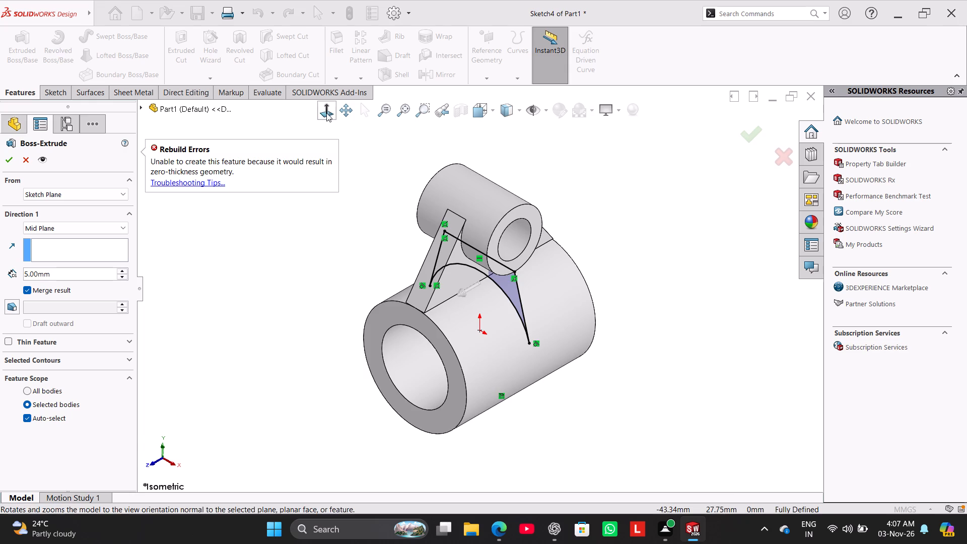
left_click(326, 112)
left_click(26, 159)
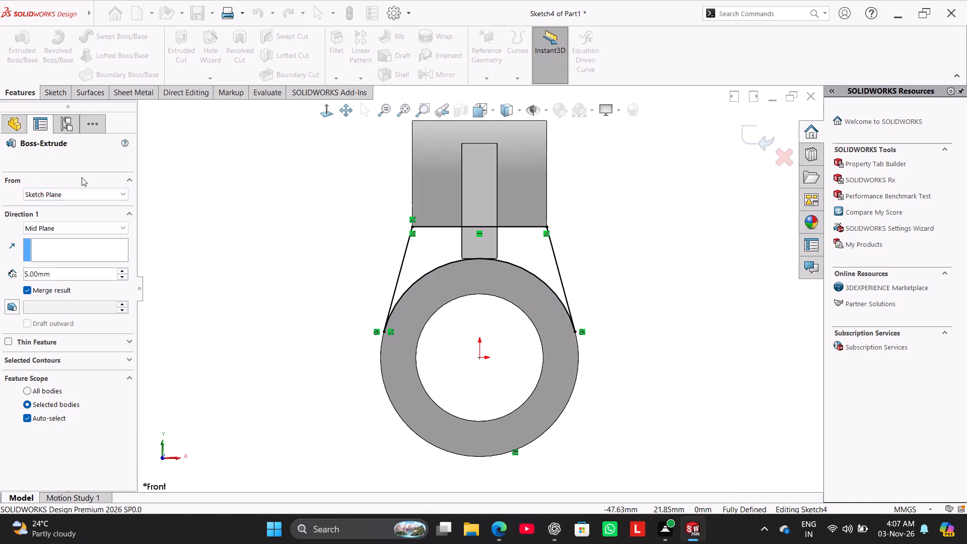
Examine the web profile against the ring boss, the first web and the tube from several angles.
left_click(287, 227)
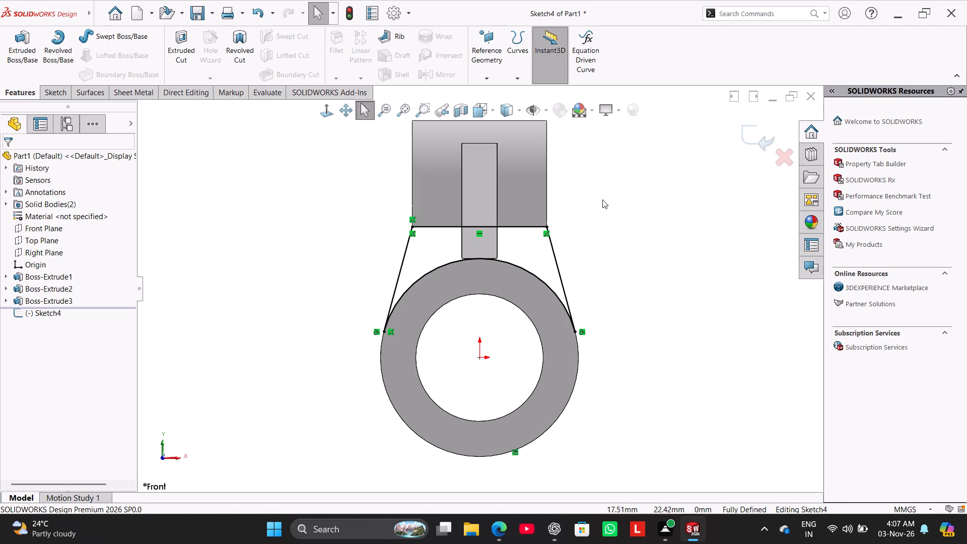
scroll(564, 222, "up", 2)
scroll(551, 228, "down", 6)
middle_click_drag(554, 244, 574, 237)
left_click(325, 111)
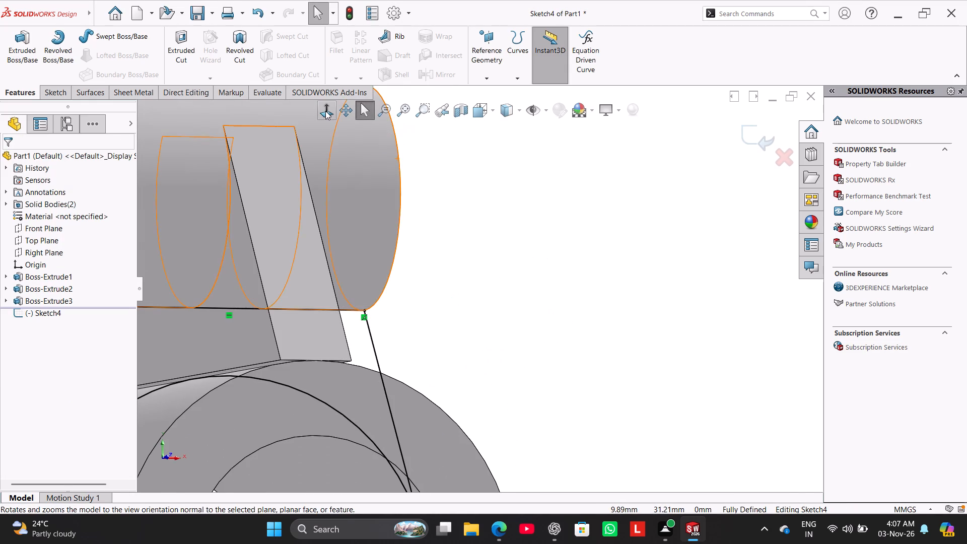
scroll(584, 234, "up", 1)
scroll(584, 234, "down", 2)
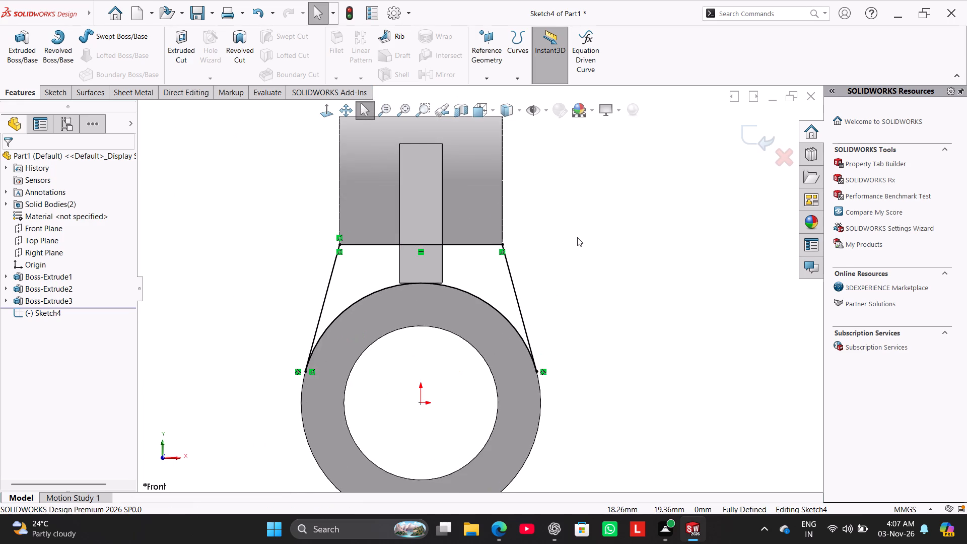
scroll(577, 237, "down", 1)
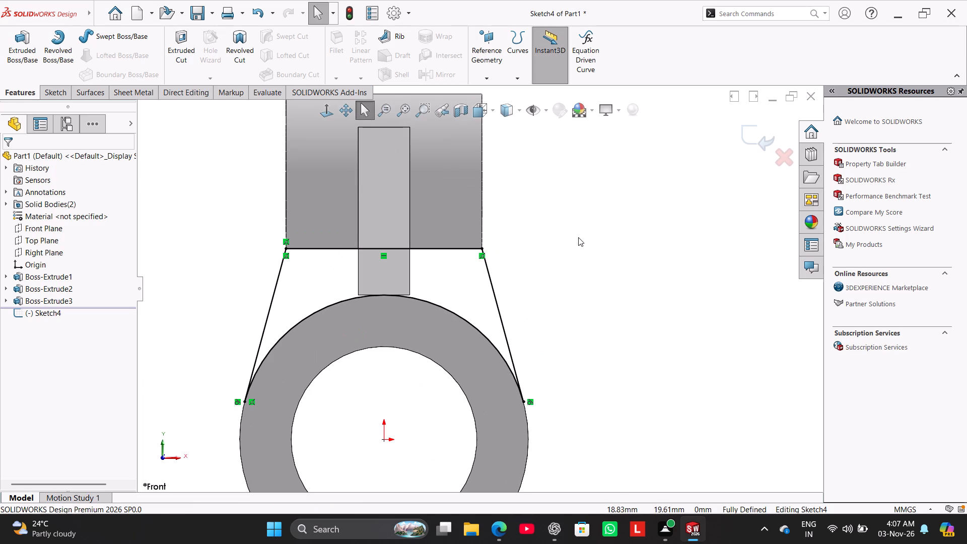
middle_click_drag(584, 248, 574, 257)
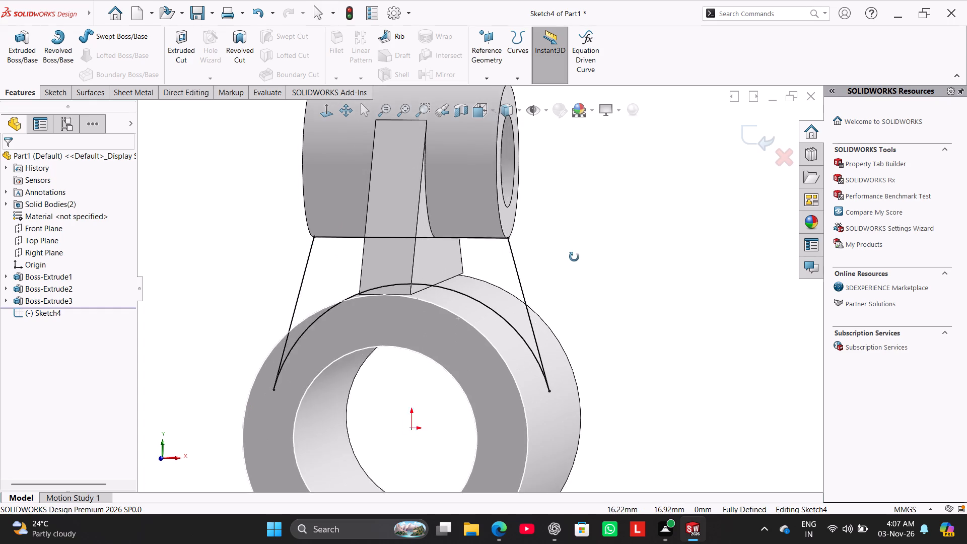
middle_click_drag(574, 257, 611, 290)
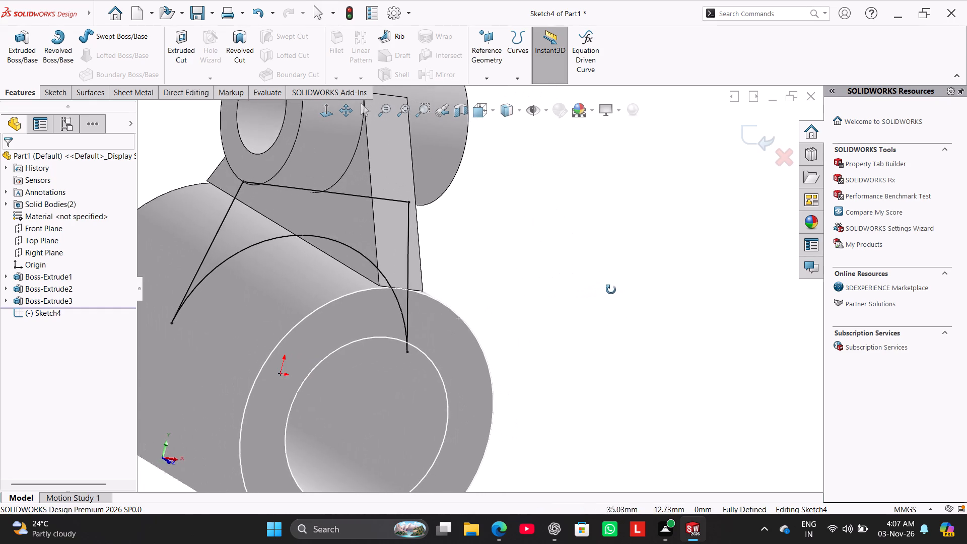
middle_click_drag(611, 290, 509, 345)
scroll(493, 305, "up", 2)
scroll(469, 287, "down", 5)
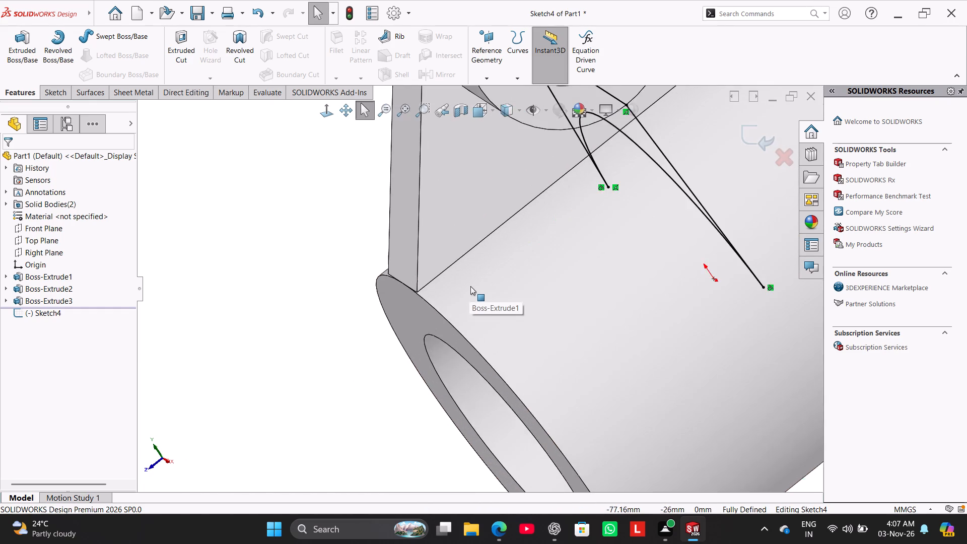
scroll(470, 286, "down", 3)
middle_click_drag(454, 289, 474, 299)
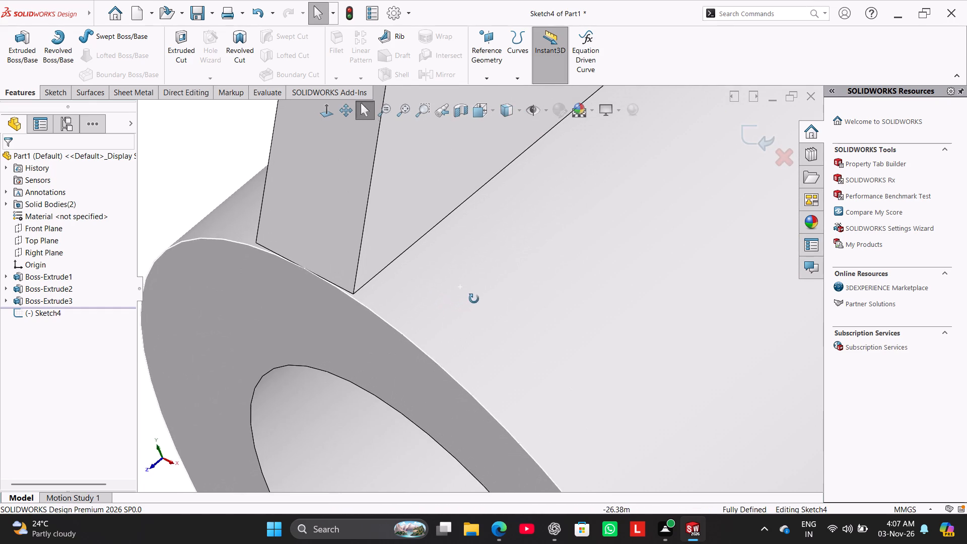
middle_click_drag(474, 299, 474, 299)
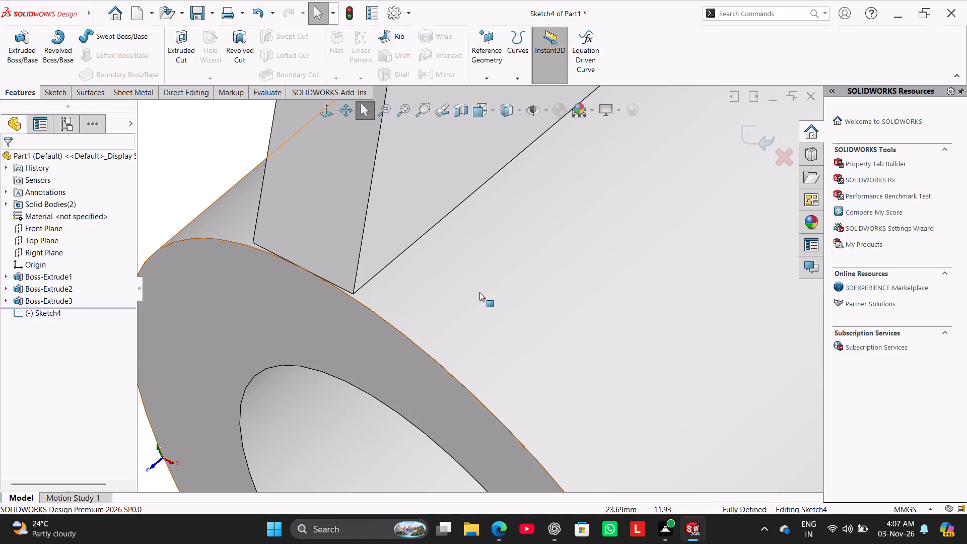
scroll(479, 292, "down", 5)
scroll(480, 291, "up", 8)
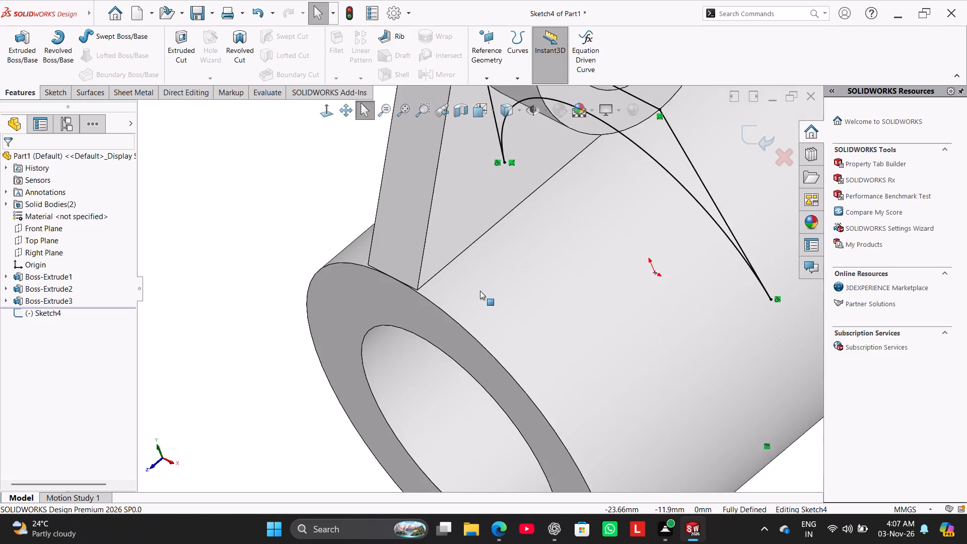
scroll(480, 291, "up", 6)
middle_click_drag(350, 324, 312, 362)
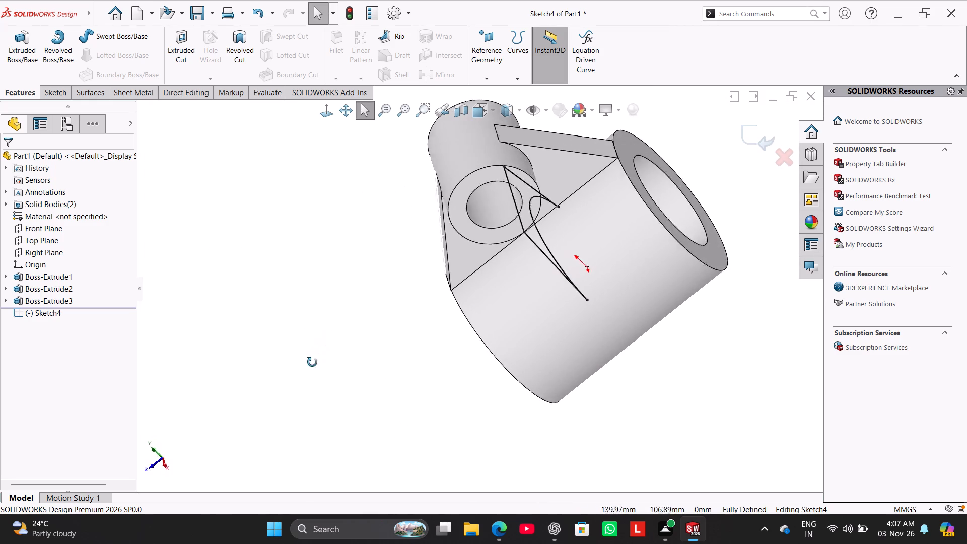
middle_click_drag(312, 362, 388, 325)
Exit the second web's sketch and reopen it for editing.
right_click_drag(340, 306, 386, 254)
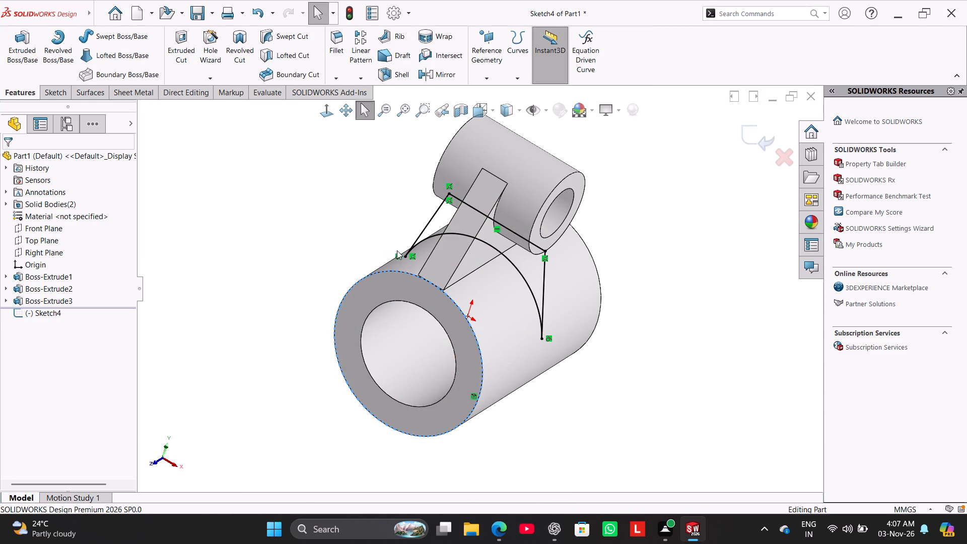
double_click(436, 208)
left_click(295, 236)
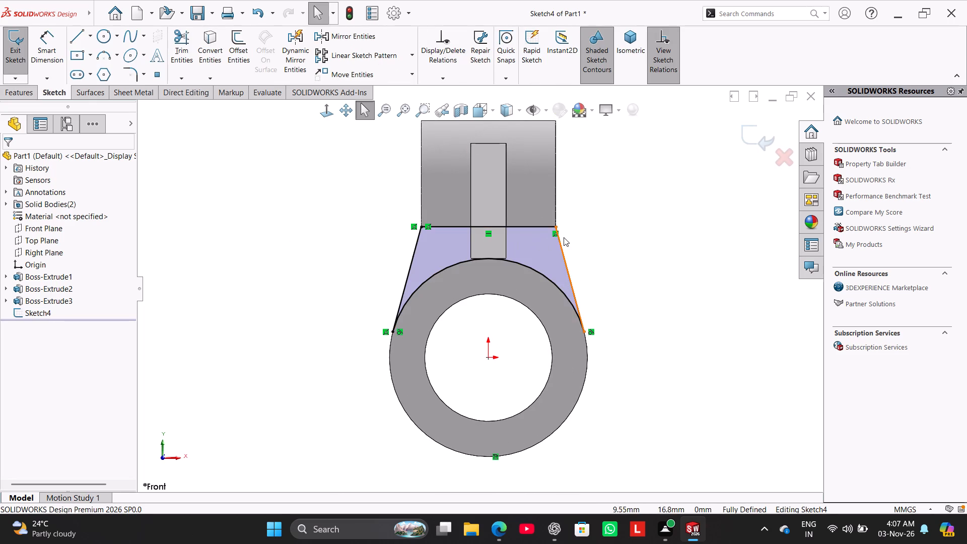
Examine up close the web profile's horizontal line and corners where they meet the ring boss's lower edge.
scroll(601, 232, "up", 3)
scroll(601, 232, "down", 4)
scroll(504, 258, "down", 2)
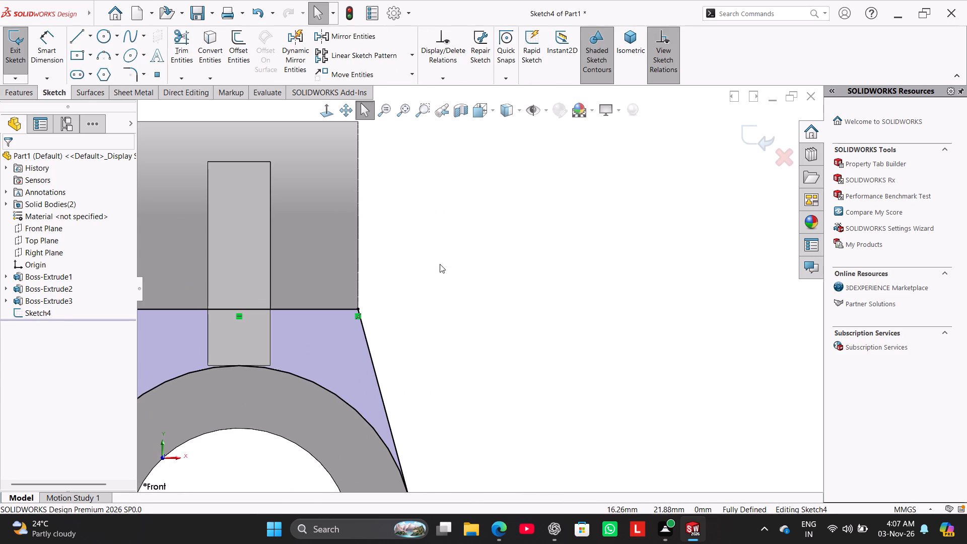
scroll(441, 241, "down", 1)
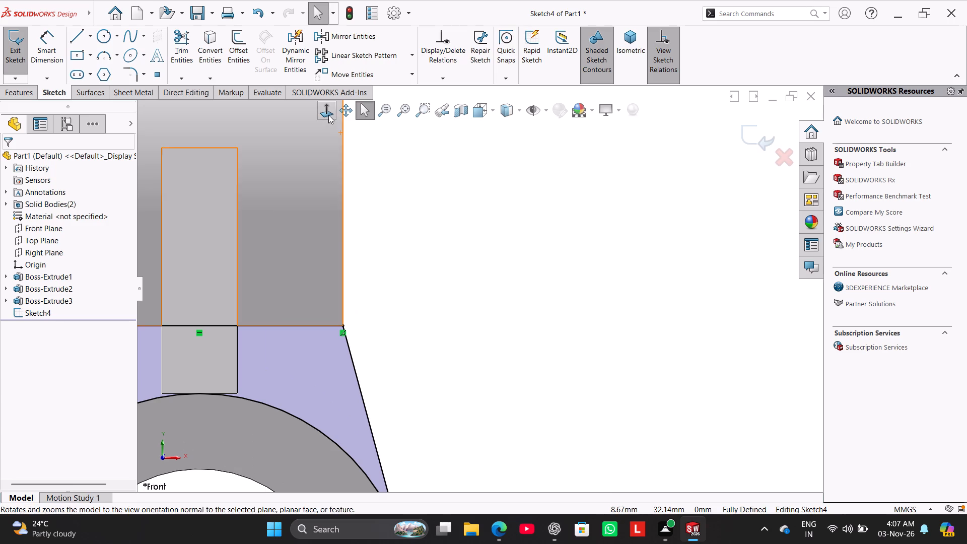
left_click(327, 113)
left_click(326, 110)
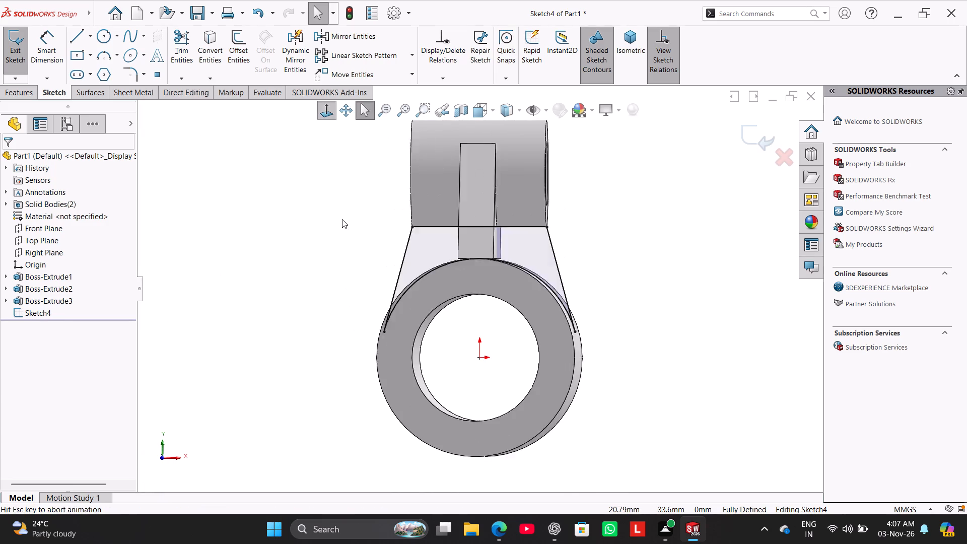
scroll(480, 246, "up", 2)
scroll(487, 249, "down", 7)
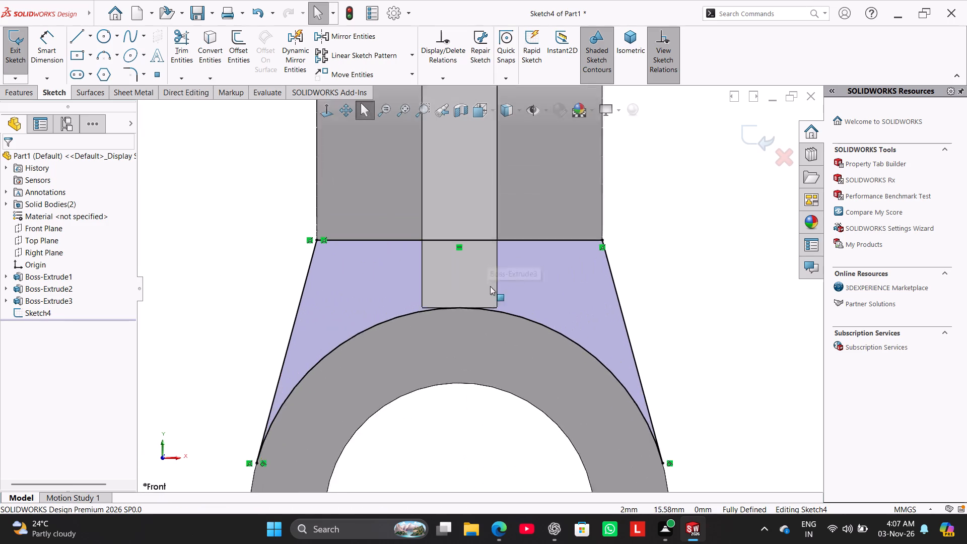
scroll(490, 286, "down", 4)
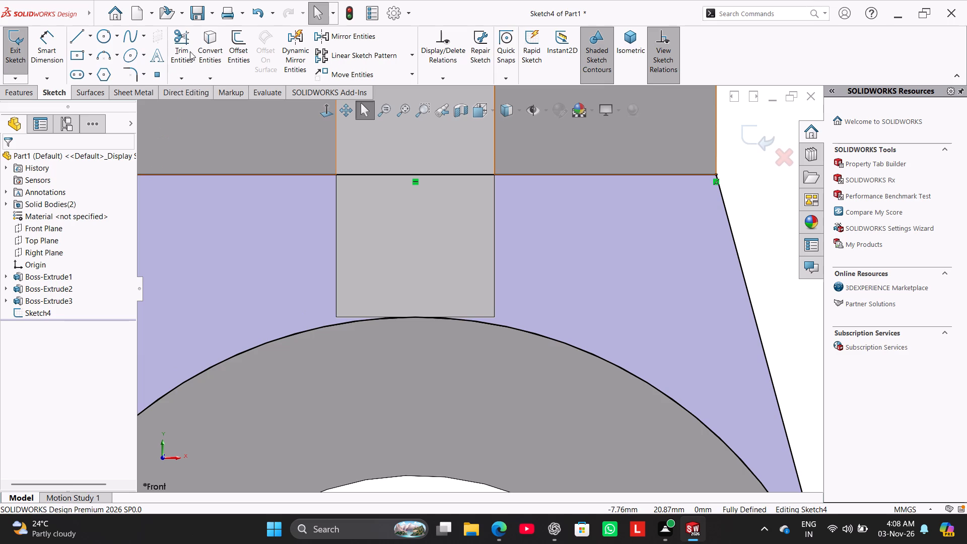
scroll(347, 250, "up", 5)
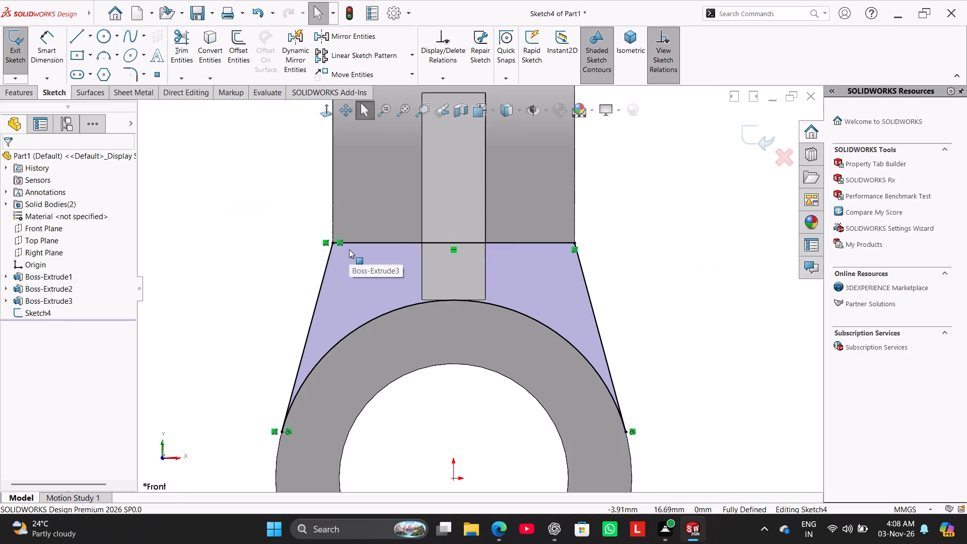
scroll(352, 246, "down", 4)
scroll(610, 231, "up", 2)
scroll(610, 230, "down", 2)
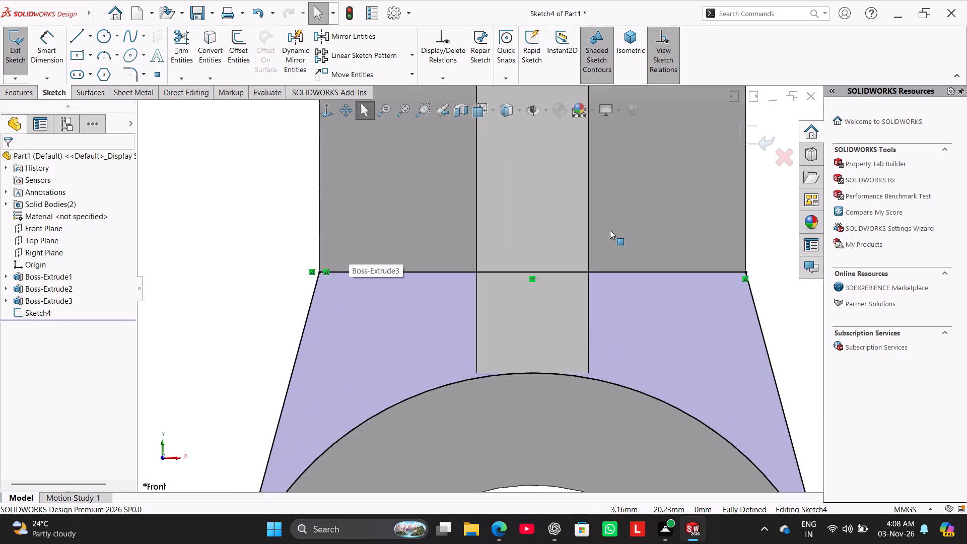
scroll(610, 230, "down", 1)
scroll(612, 230, "up", 5)
scroll(642, 265, "down", 2)
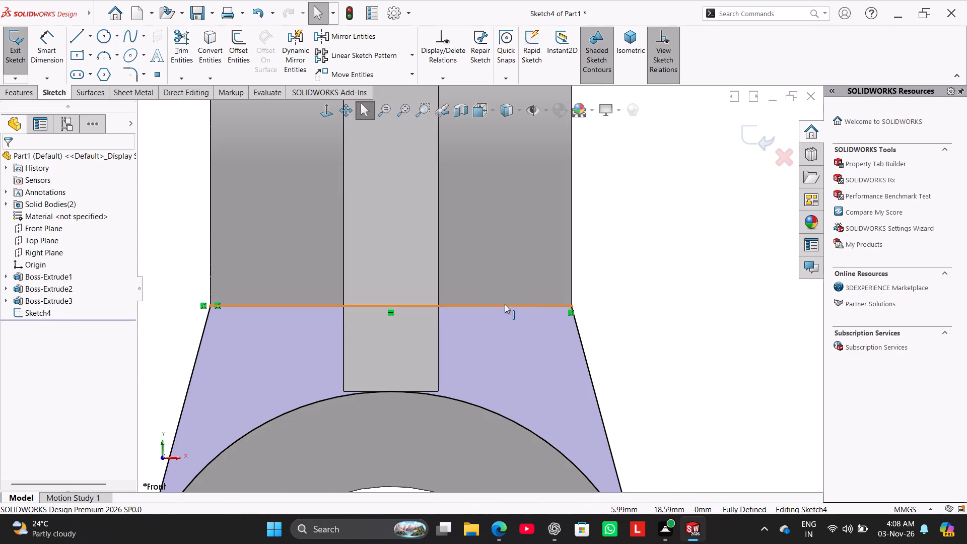
Delete the horizontal line closing the top of the web profile at the ring boss's lower edge.
left_click(530, 305)
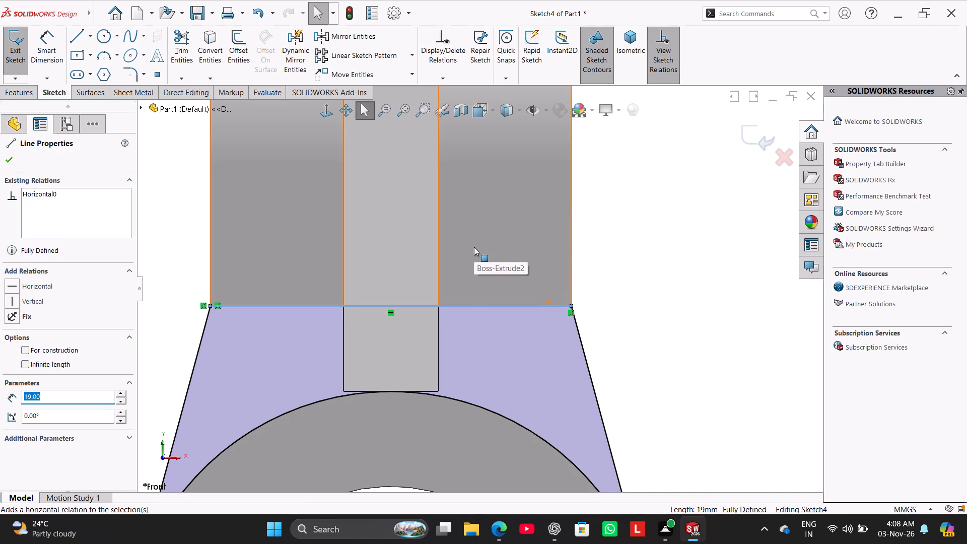
key("Escape")
right_click(311, 306)
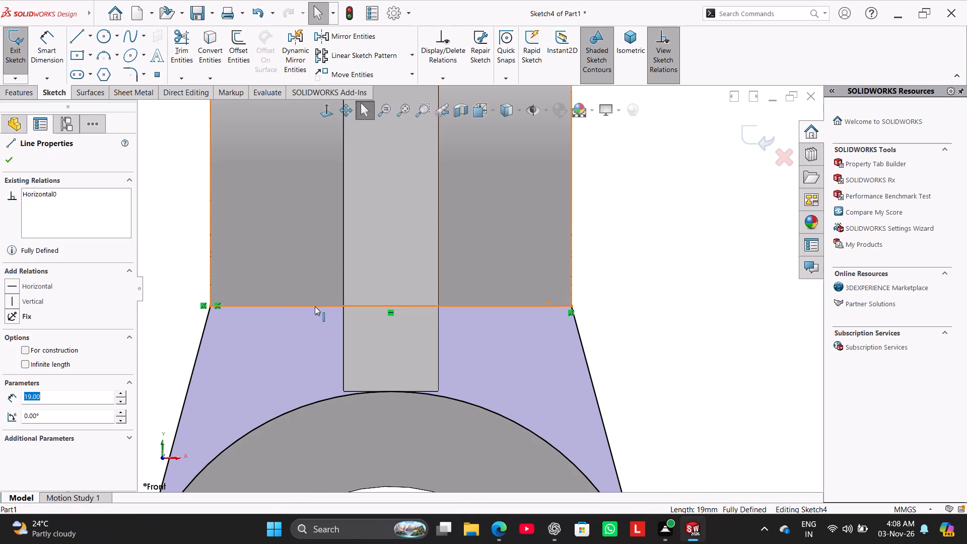
left_click(363, 455)
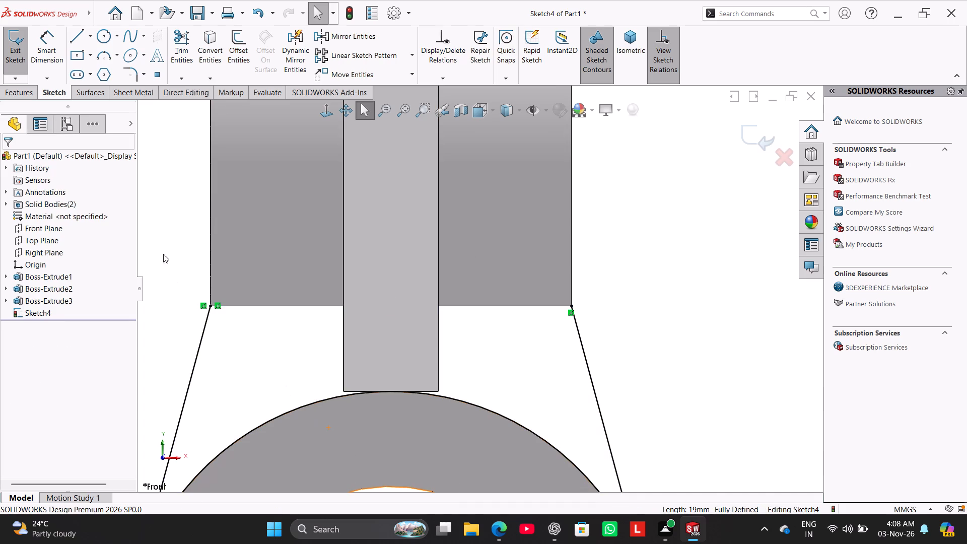
Delete the left side line's two upper-endpoint coincident relations and move that endpoint inside the ring boss, to about X -8.65, Y 20.37 mm.
left_click_drag(211, 306, 223, 279)
right_click(219, 304)
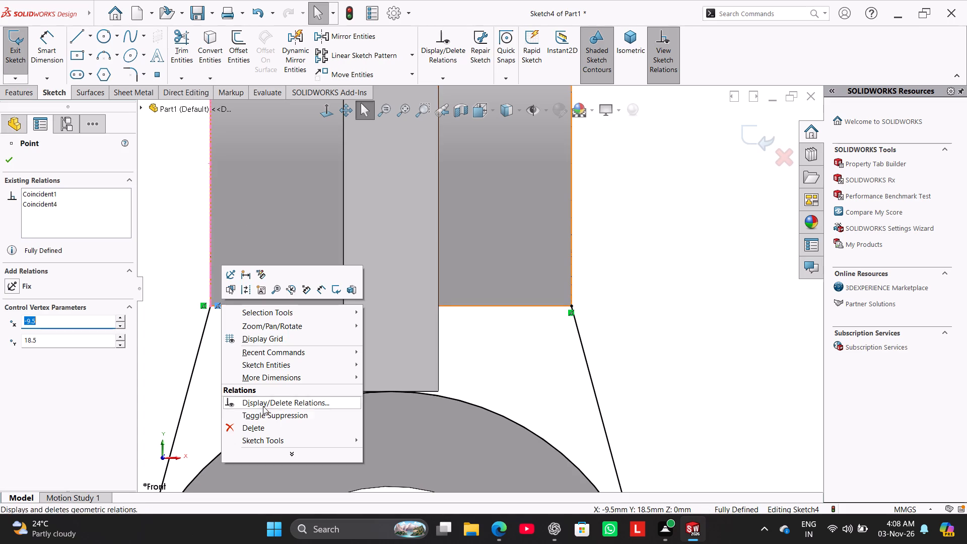
left_click(264, 426)
left_click_drag(210, 307, 215, 291)
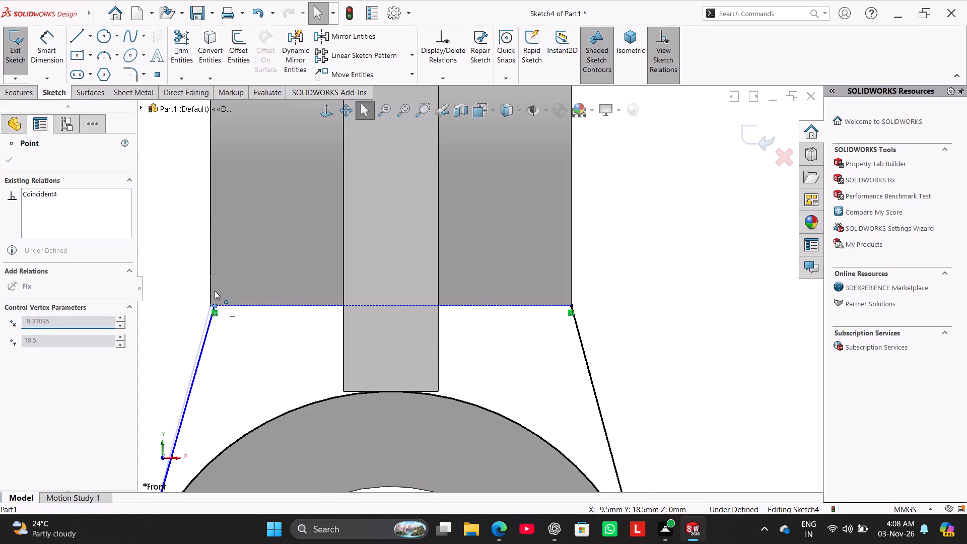
left_click_drag(215, 291, 261, 250)
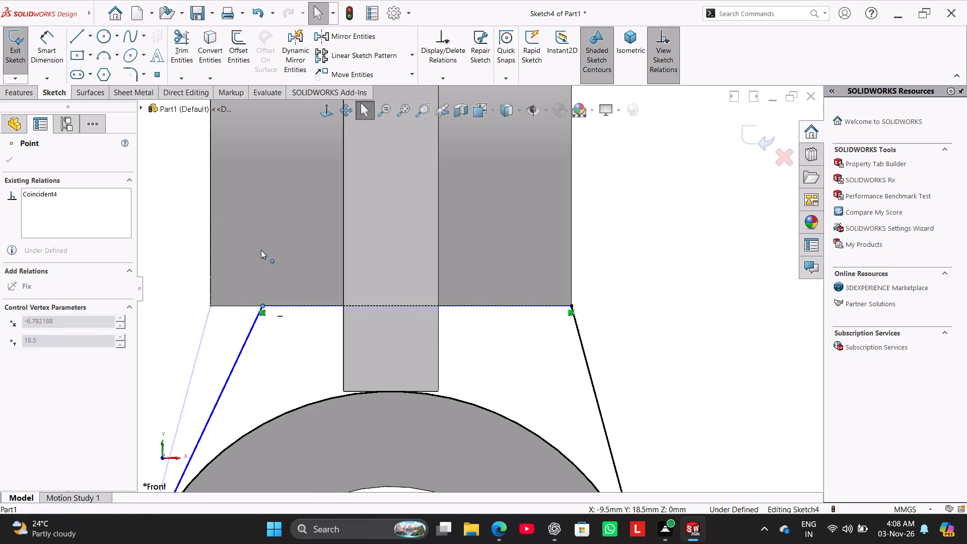
left_click_drag(261, 250, 215, 244)
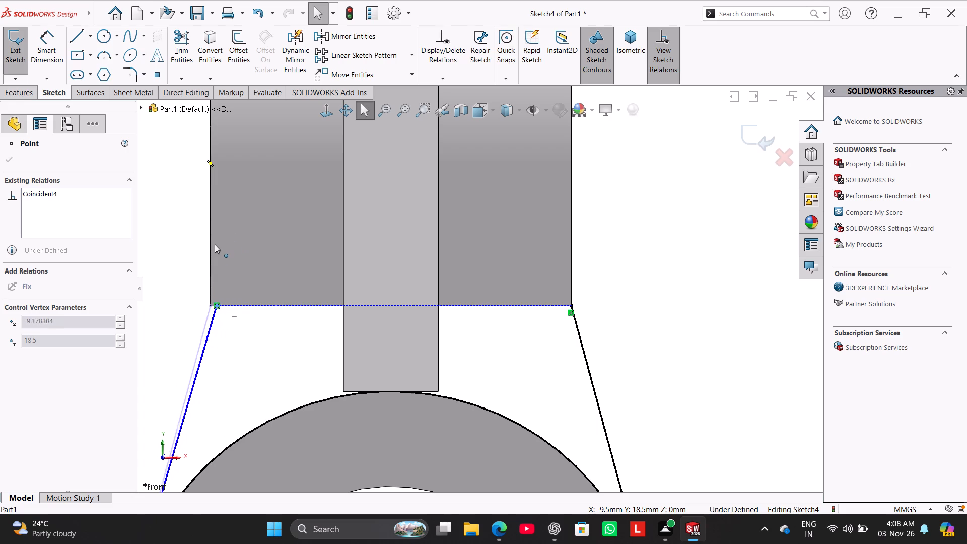
left_click_drag(215, 244, 193, 256)
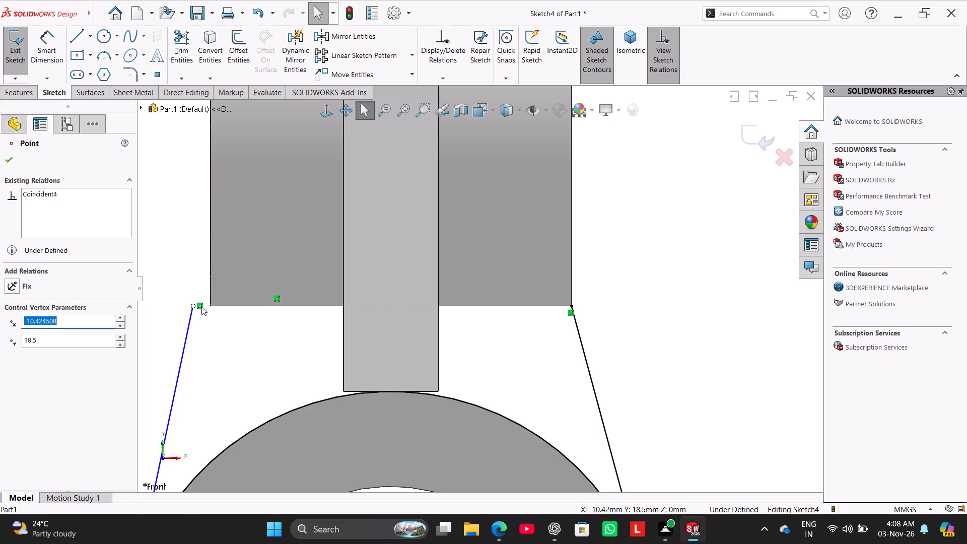
right_click(201, 304)
left_click(242, 443)
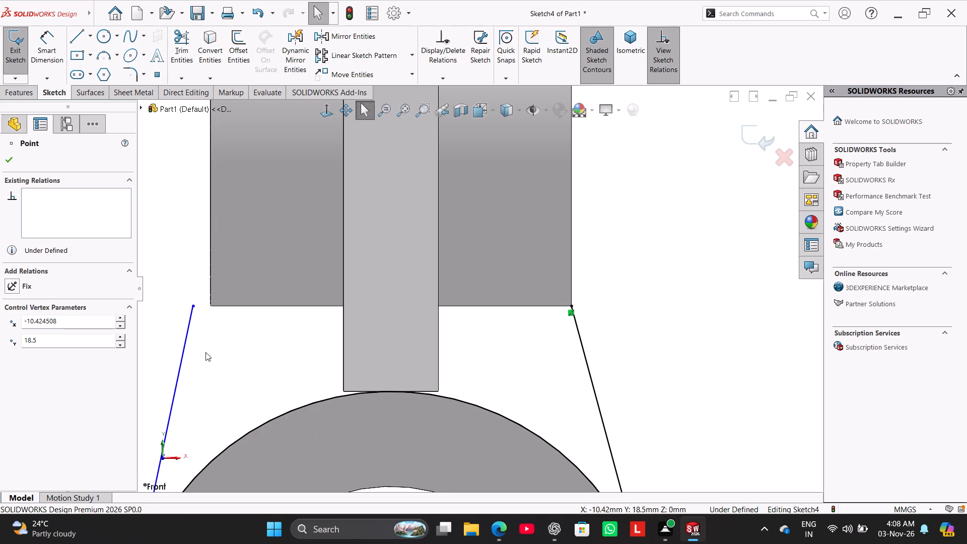
left_click_drag(194, 308, 227, 270)
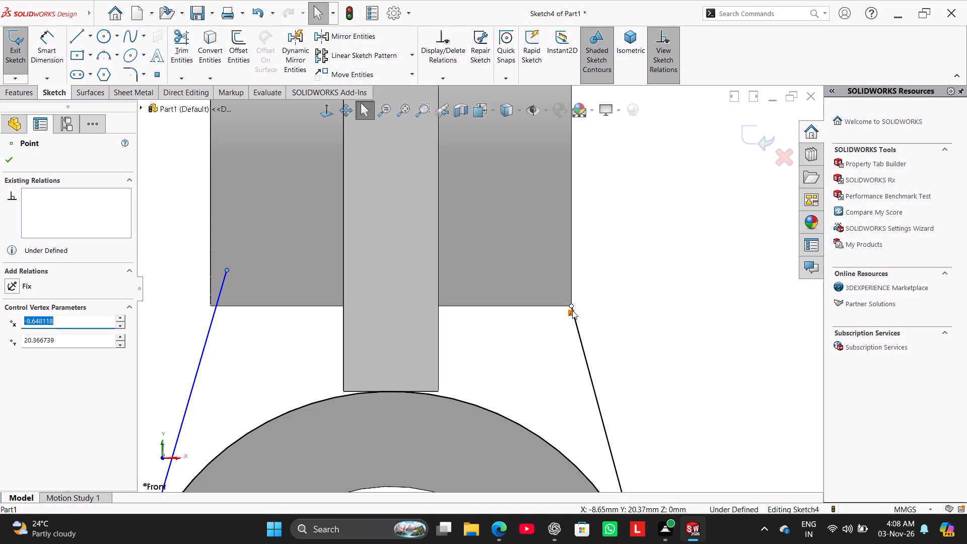
Delete the coincident relation at the right side line's upper endpoint and move it inside the ring boss, to about X 8.69, Y 19.47 mm.
right_click(572, 310)
left_click(606, 443)
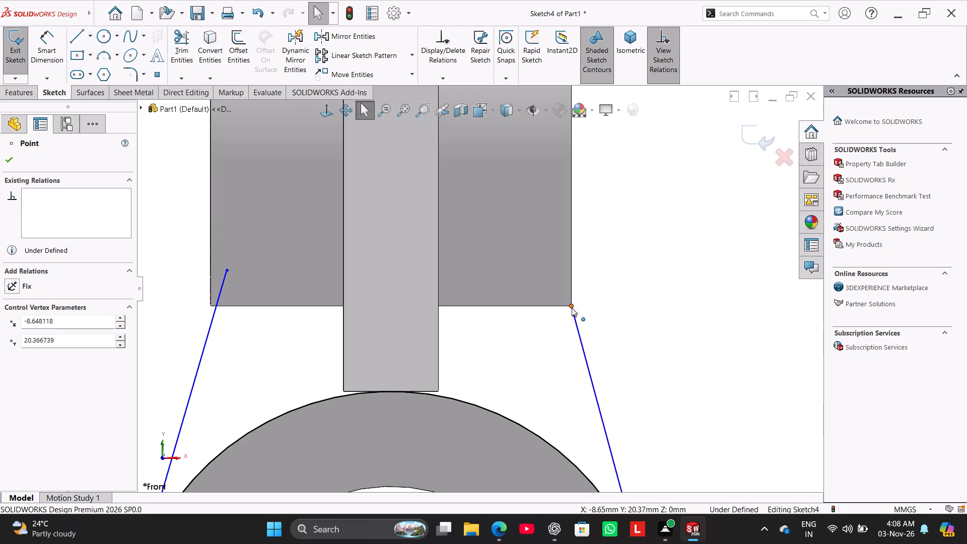
left_click_drag(572, 307, 556, 288)
Close the profile with a line about 17.4 mm long between the side lines' upper endpoints and make it horizontal.
left_click(79, 36)
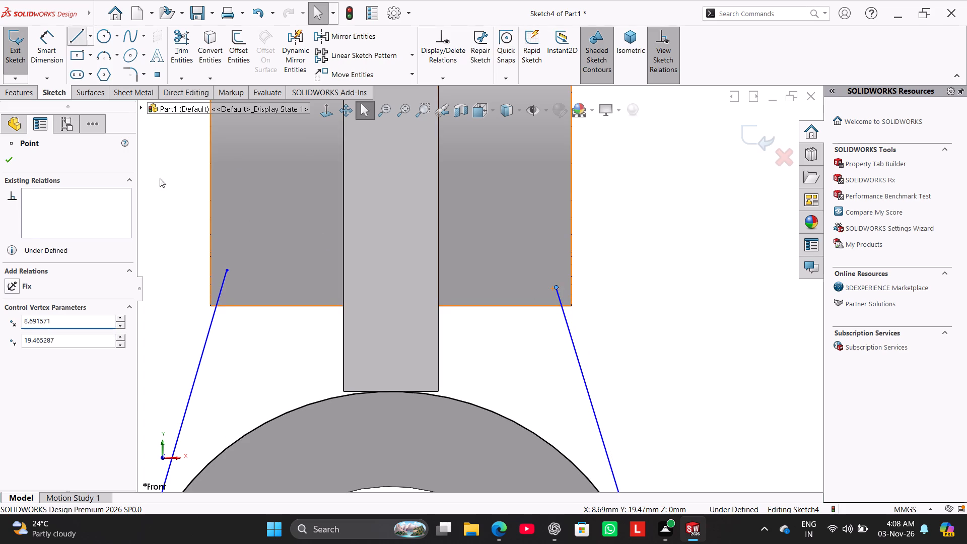
left_click(227, 269)
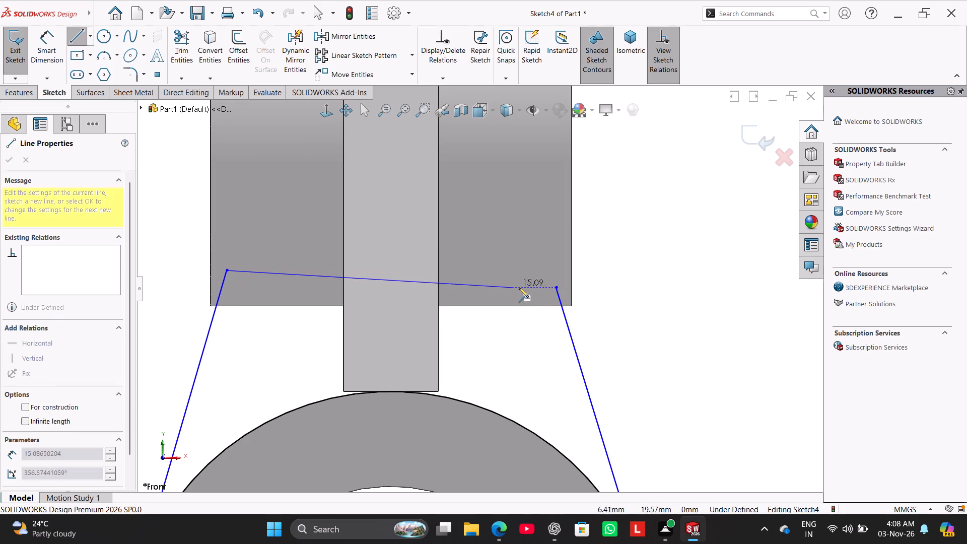
left_click(556, 287)
right_click(508, 255)
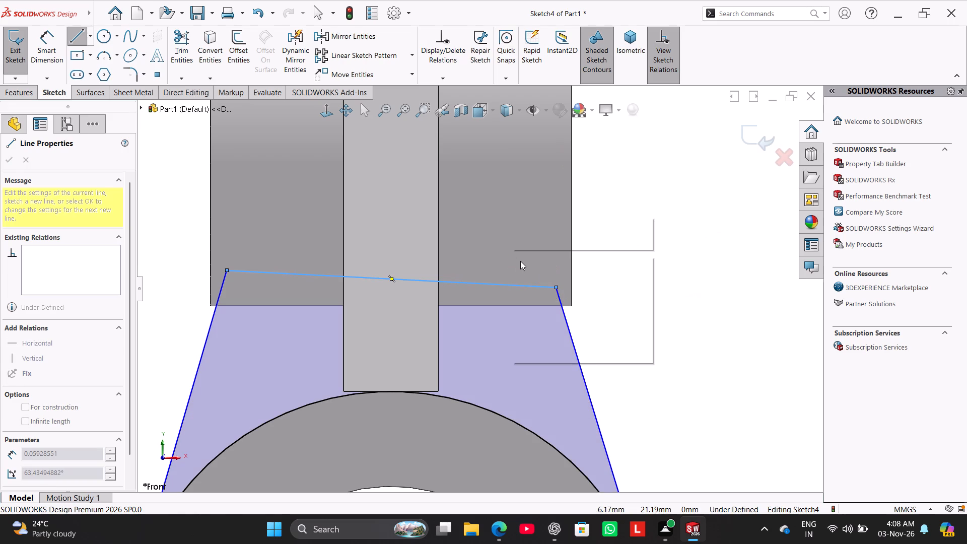
left_click(526, 261)
left_click(494, 282)
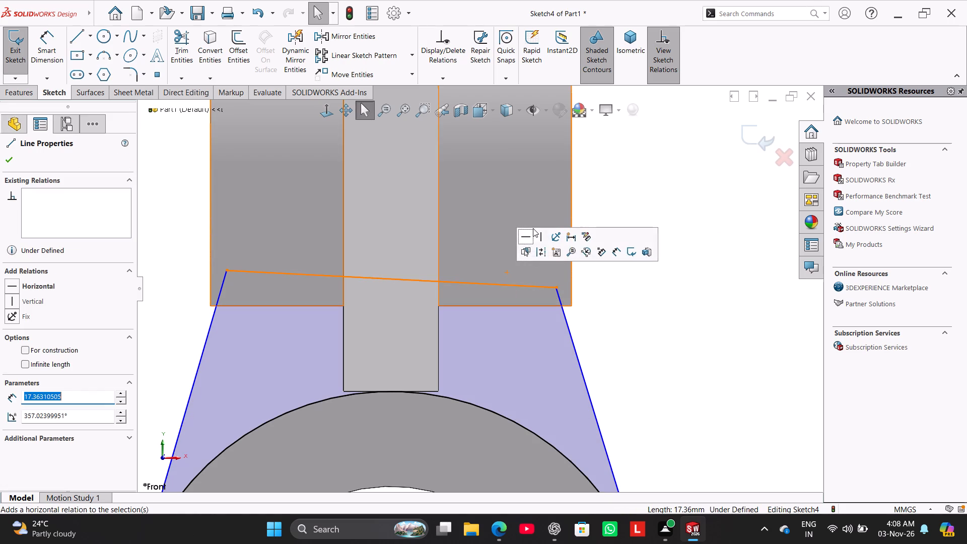
left_click(528, 229)
left_click(598, 238)
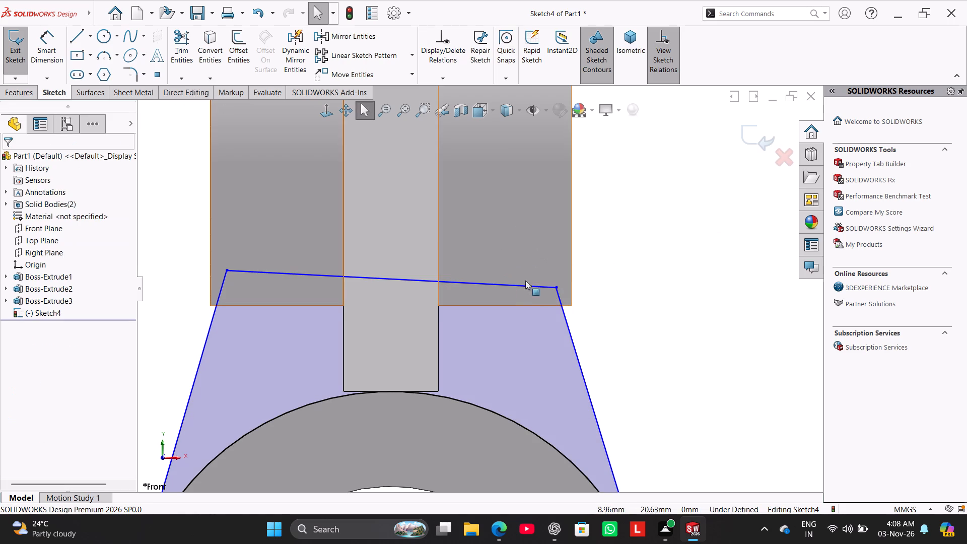
left_click(505, 284)
left_click(538, 238)
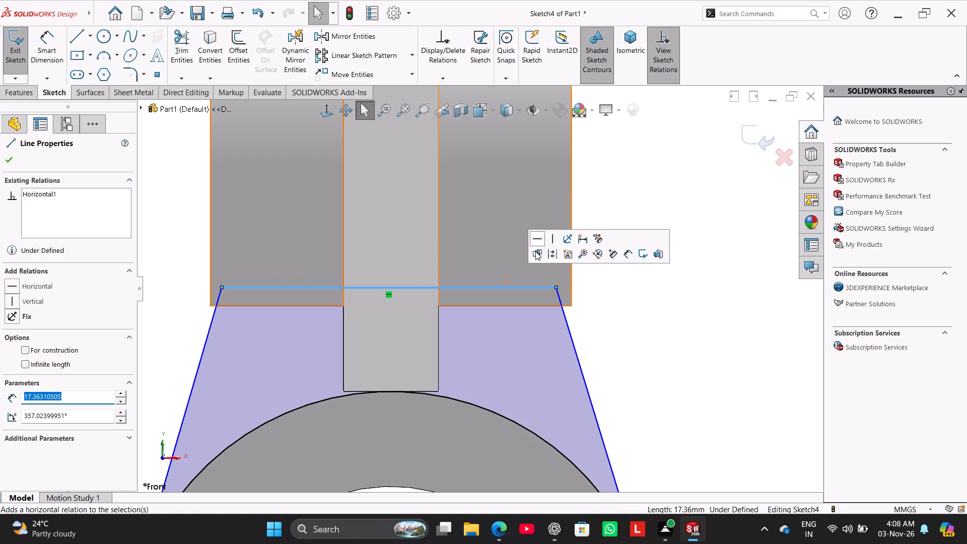
left_click(621, 299)
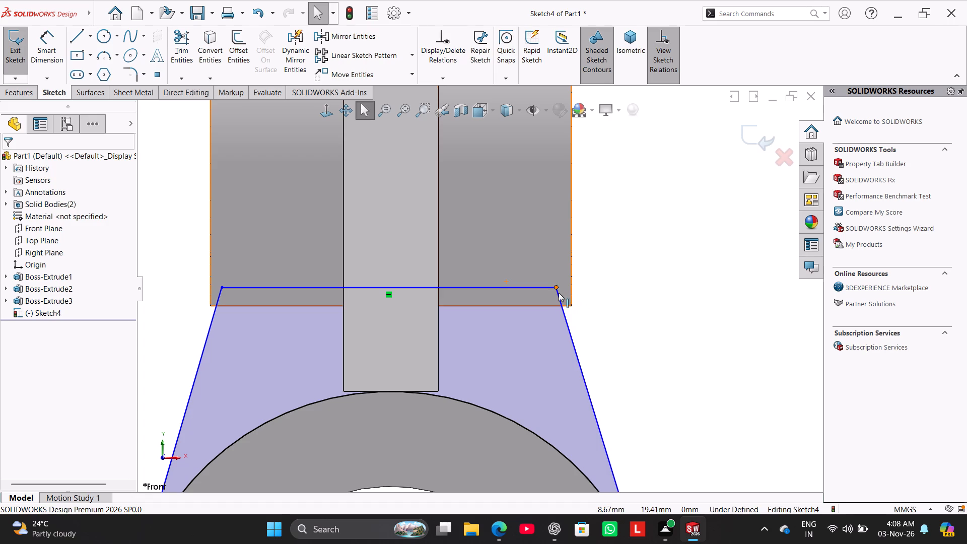
Make each slanted side line coincident with the ring boss's lower corner on its own side.
left_click(564, 315, "ctrl")
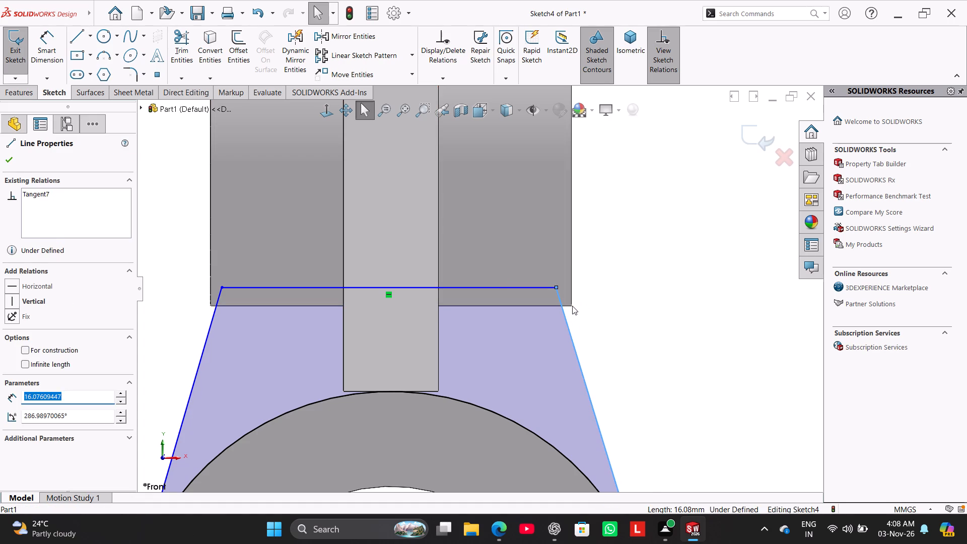
left_click(572, 306, "ctrl")
left_click(572, 305, "ctrl")
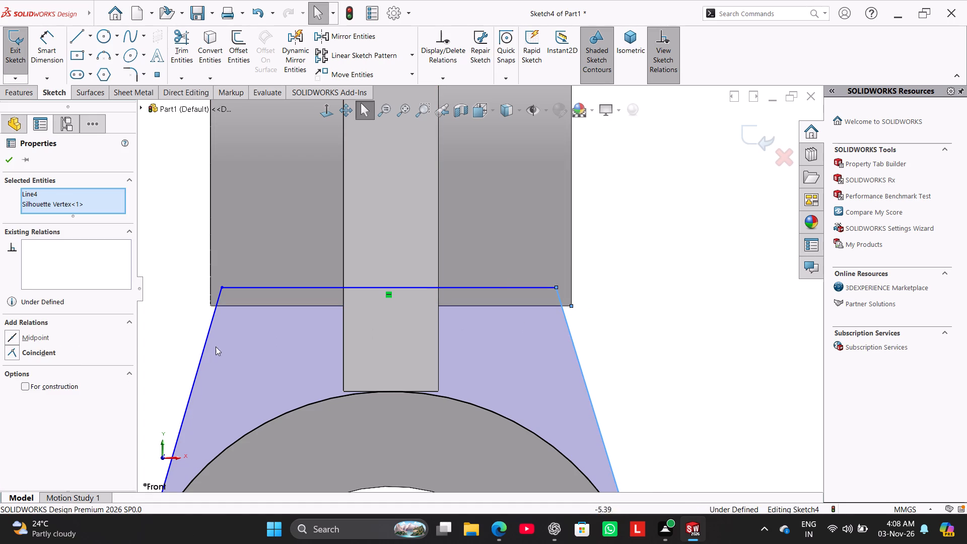
left_click(48, 356)
left_click(147, 283)
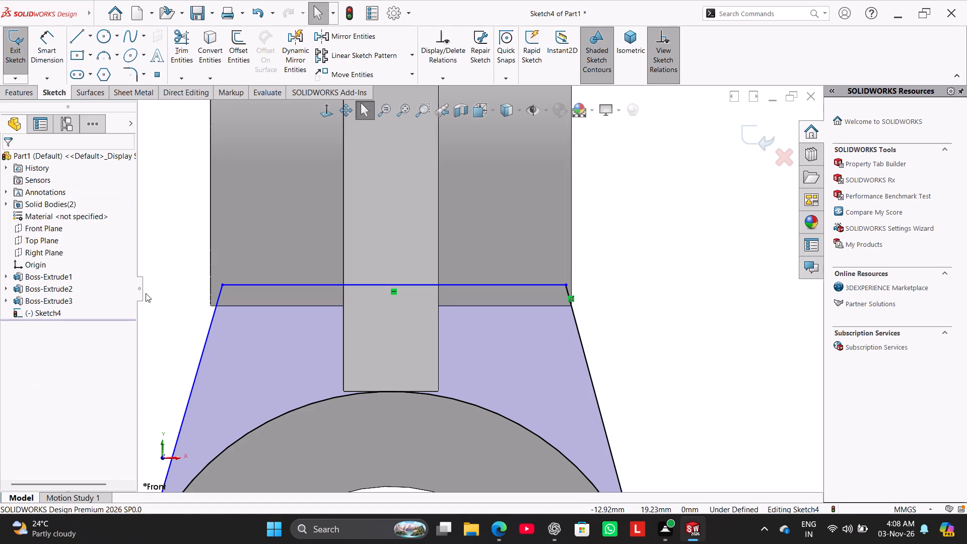
left_click(210, 322, "ctrl")
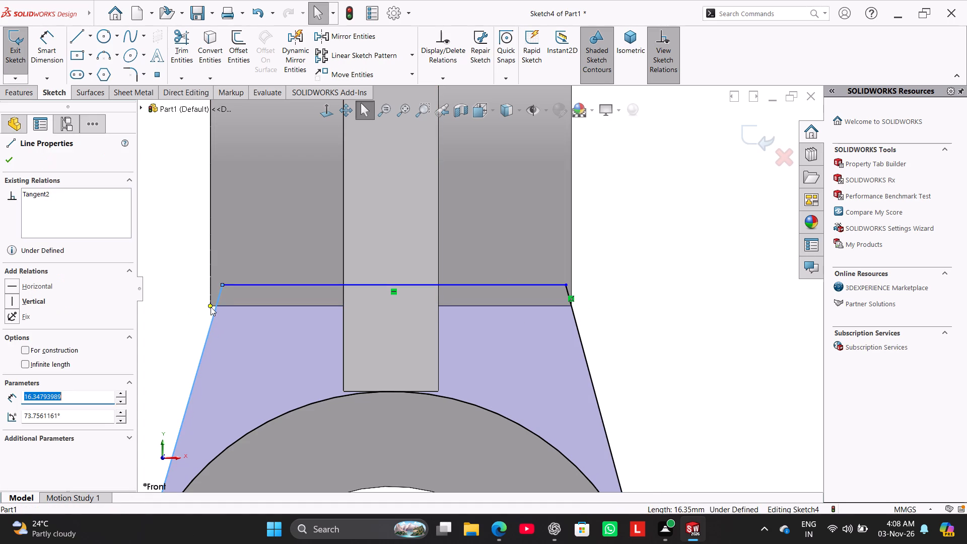
left_click(211, 307, "ctrl")
left_click(40, 351)
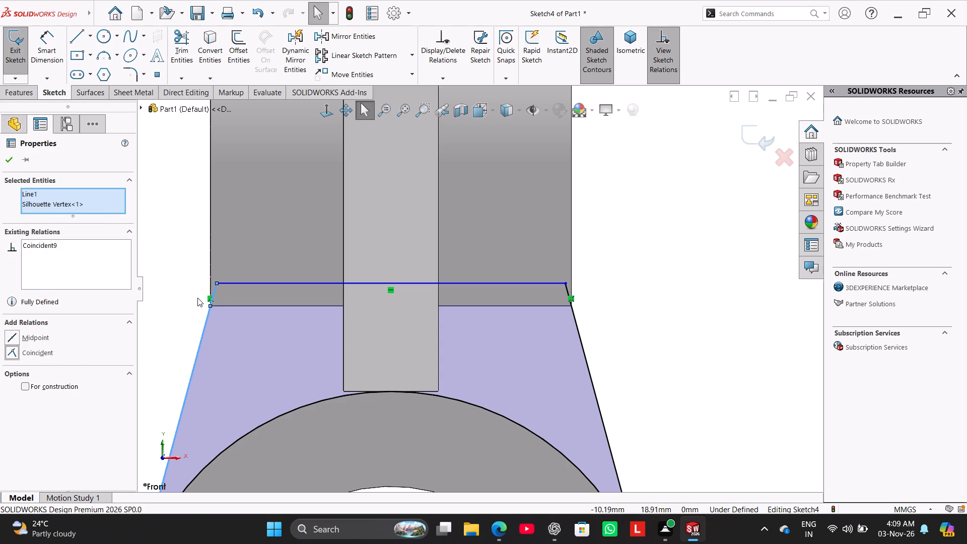
left_click(197, 298)
Dimension the profile's top line 1 mm from the ring boss's lower edge.
left_click_drag(57, 47, 62, 54)
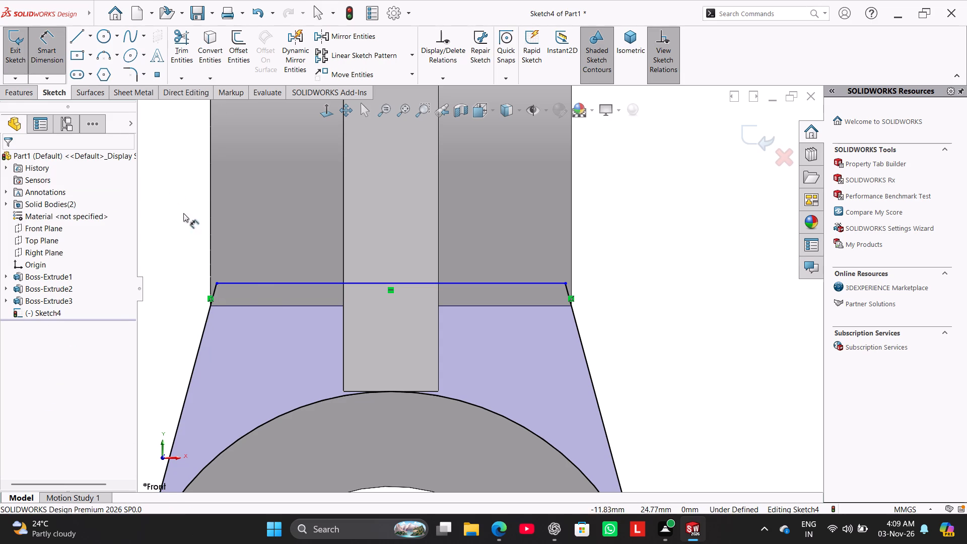
left_click(279, 307)
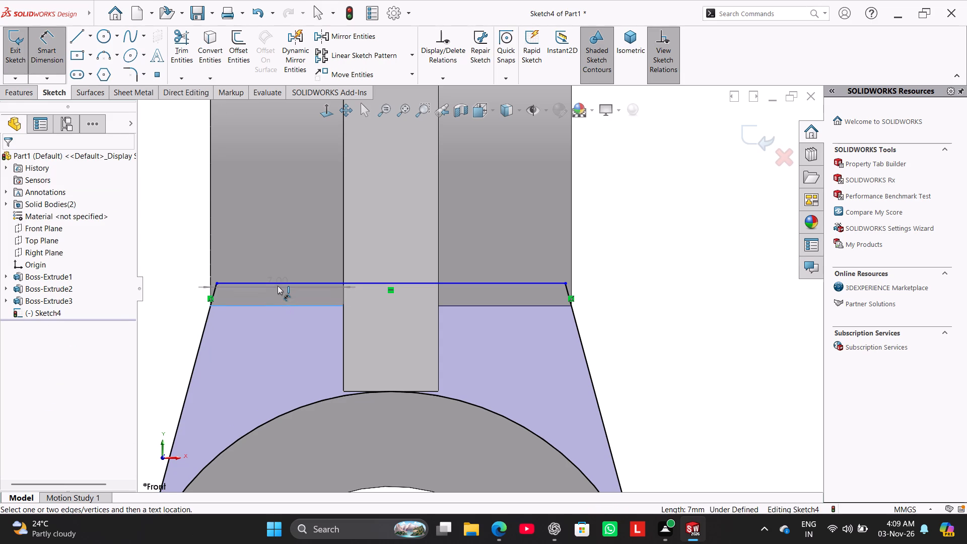
left_click(277, 286)
left_click(266, 291)
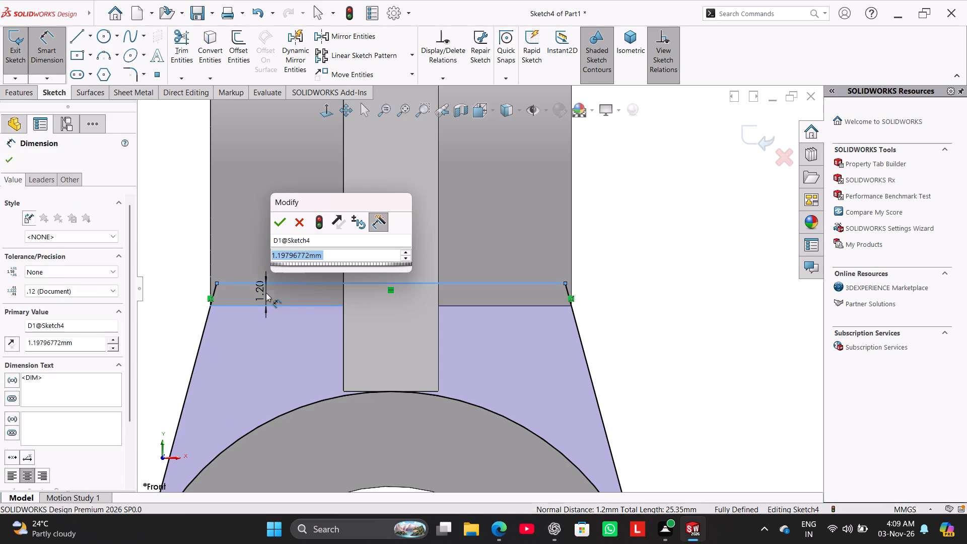
key("1")
left_click(280, 222)
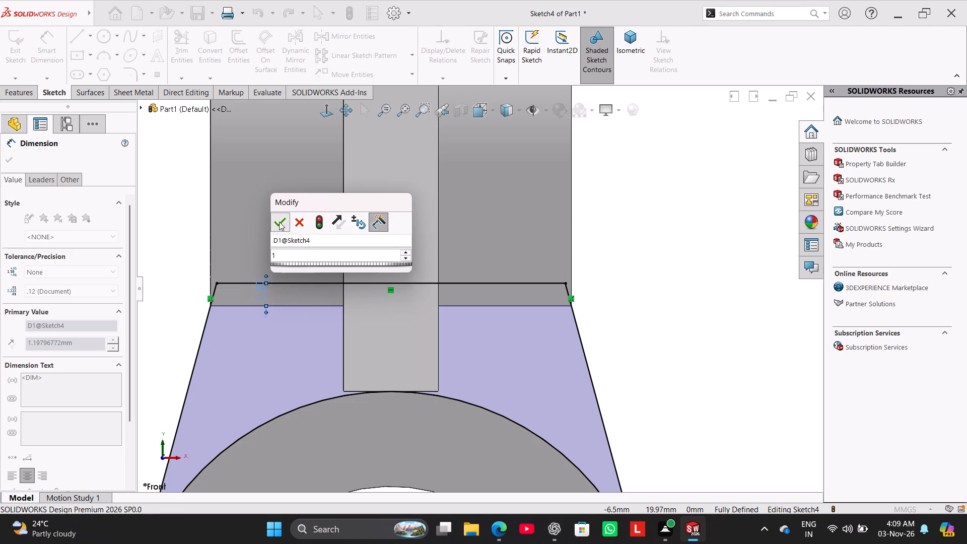
left_click(184, 251)
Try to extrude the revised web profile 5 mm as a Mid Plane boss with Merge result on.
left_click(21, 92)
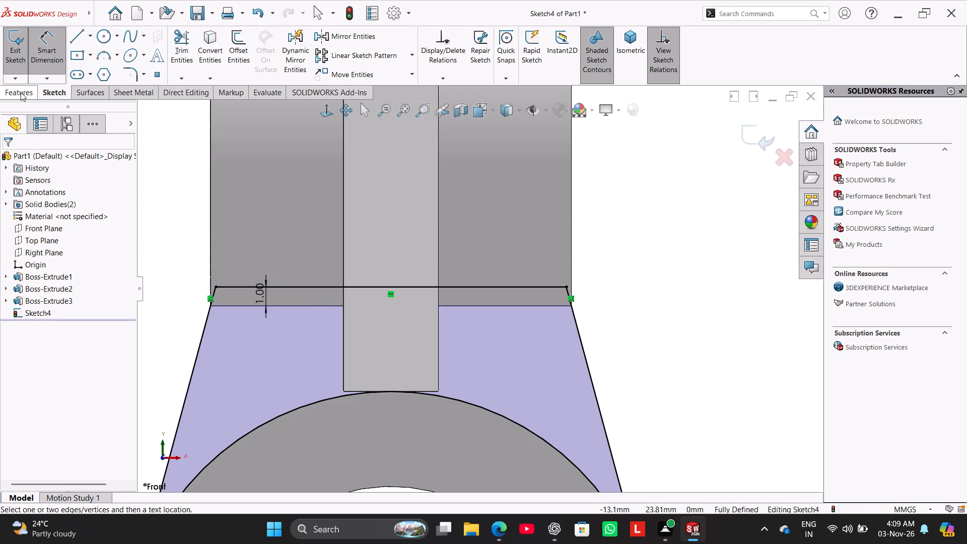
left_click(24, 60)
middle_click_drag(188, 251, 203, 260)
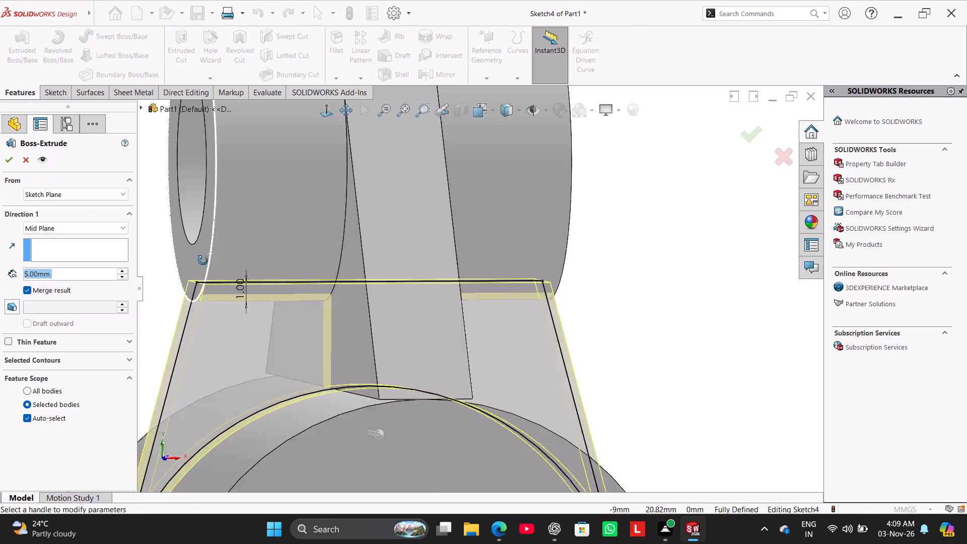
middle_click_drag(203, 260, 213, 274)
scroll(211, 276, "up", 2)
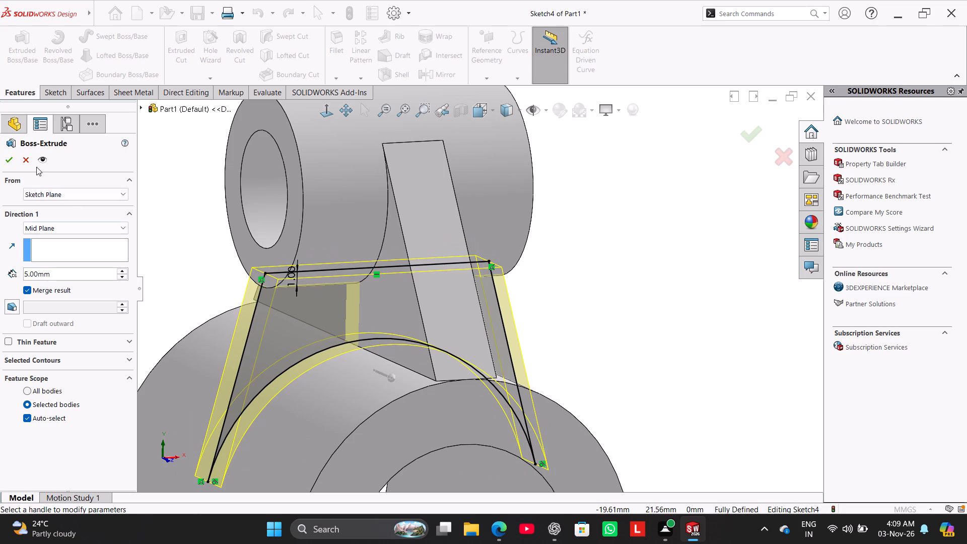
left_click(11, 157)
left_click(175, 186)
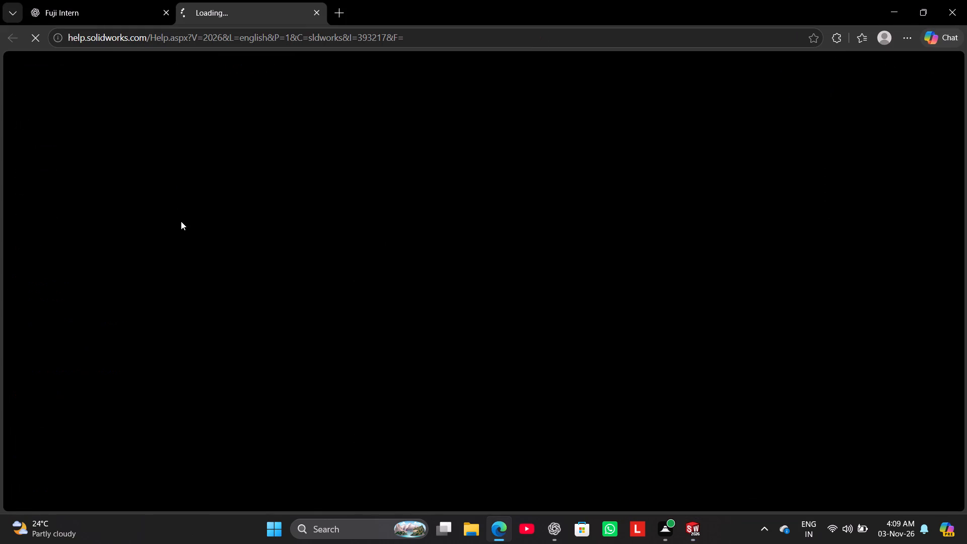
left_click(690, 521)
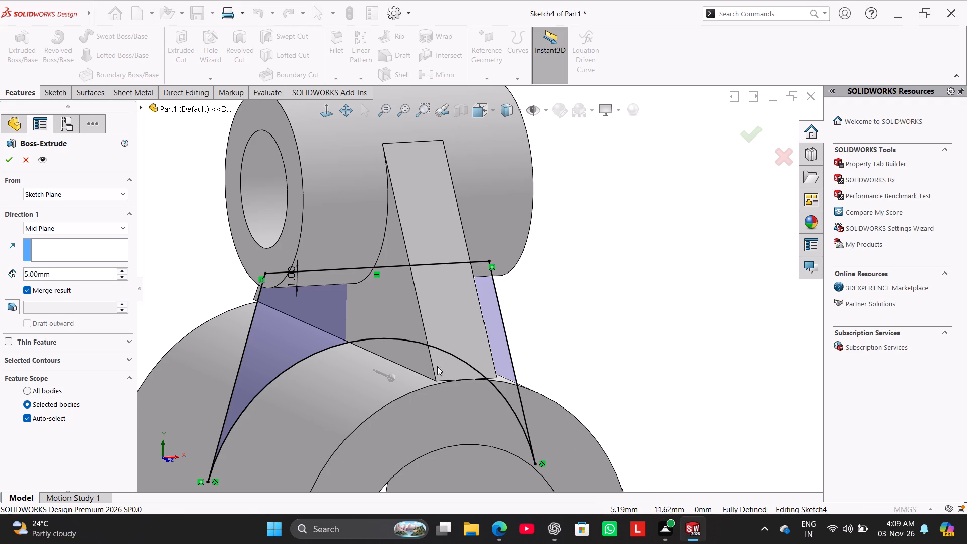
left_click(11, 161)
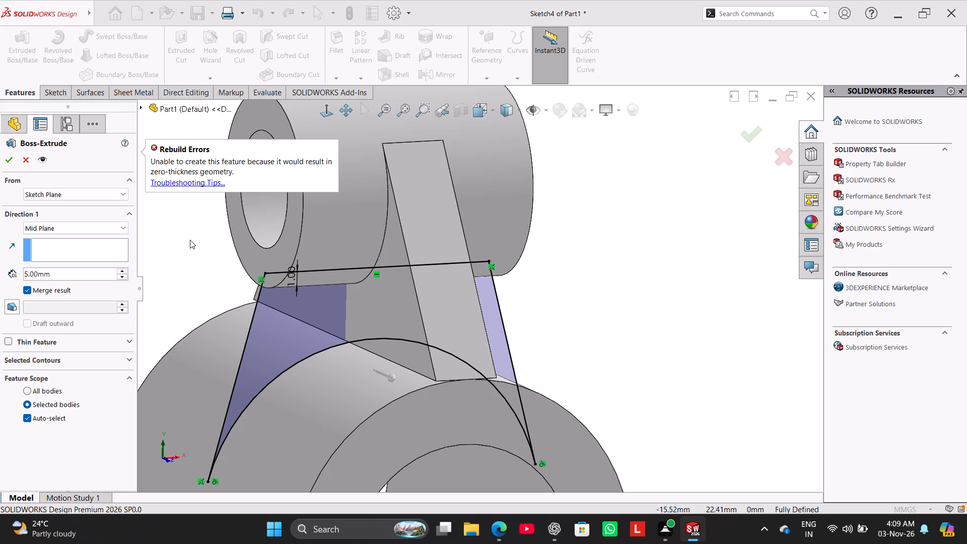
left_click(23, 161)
Undo the 1 mm dimension between the profile's top line and the ring boss's lower edge.
middle_click_drag(207, 229, 129, 213)
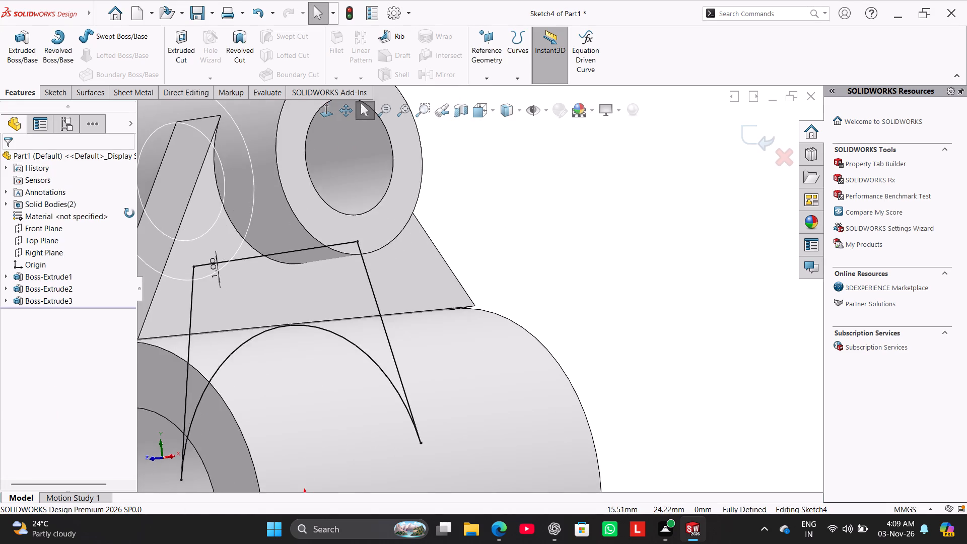
middle_click_drag(129, 213, 155, 234)
left_click(319, 108)
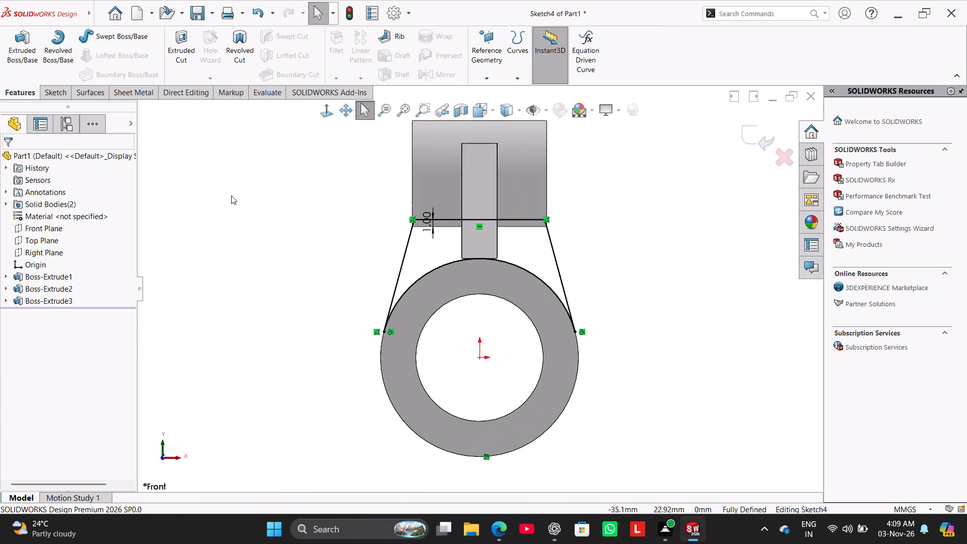
left_click(231, 195)
scroll(578, 197, "up", 2)
scroll(578, 197, "down", 3)
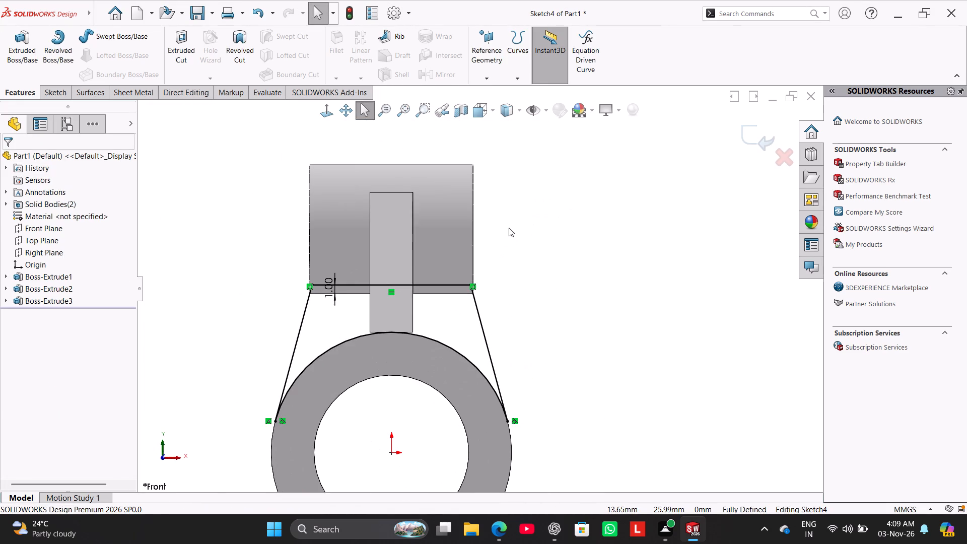
scroll(509, 227, "down", 2)
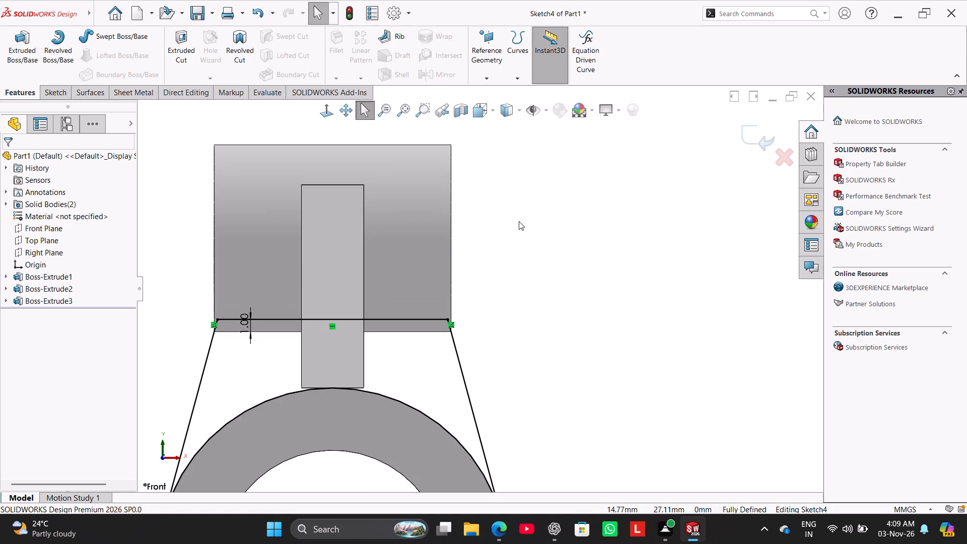
key("ctrl+z")
key("ctrl+z")
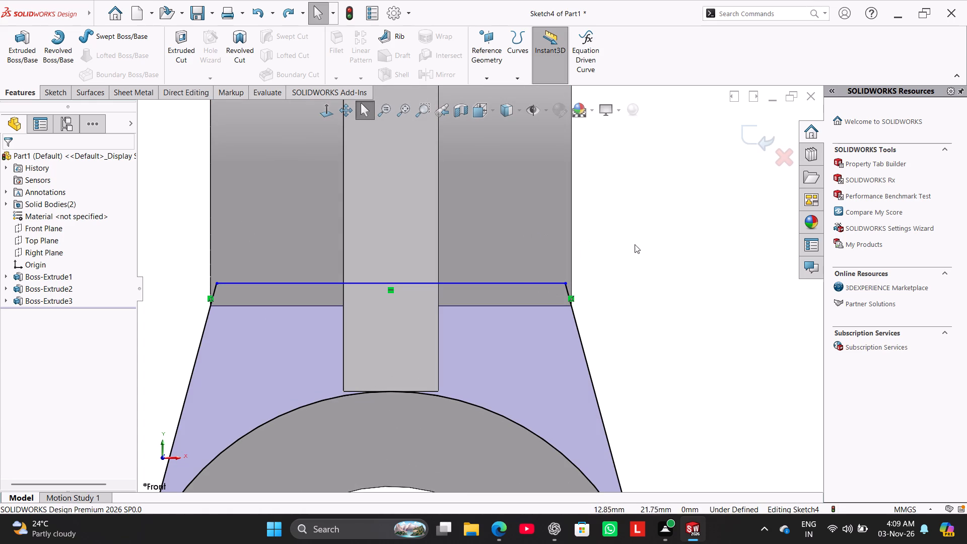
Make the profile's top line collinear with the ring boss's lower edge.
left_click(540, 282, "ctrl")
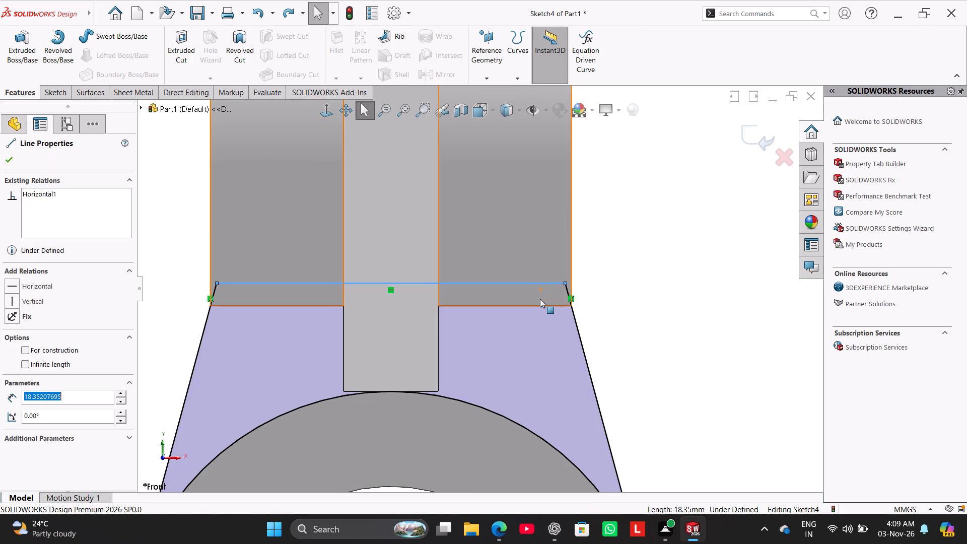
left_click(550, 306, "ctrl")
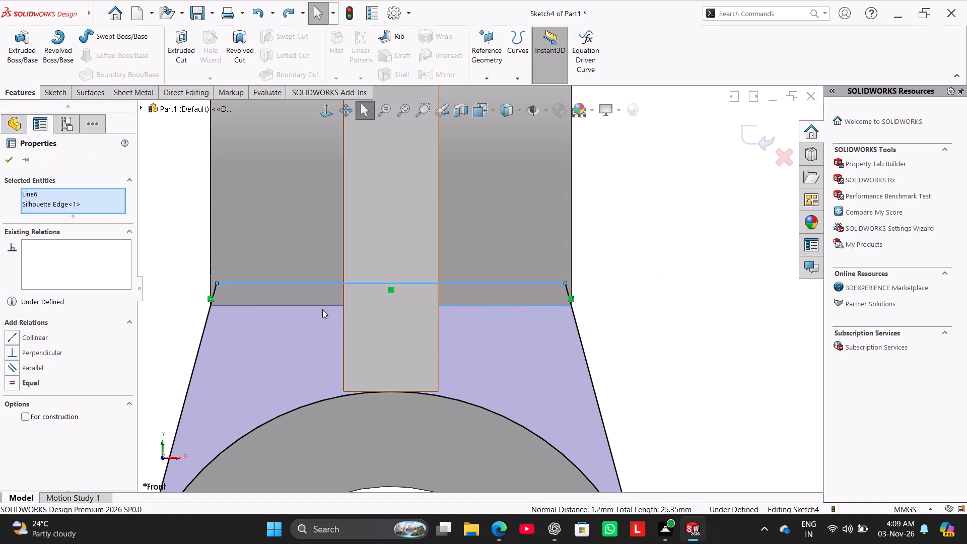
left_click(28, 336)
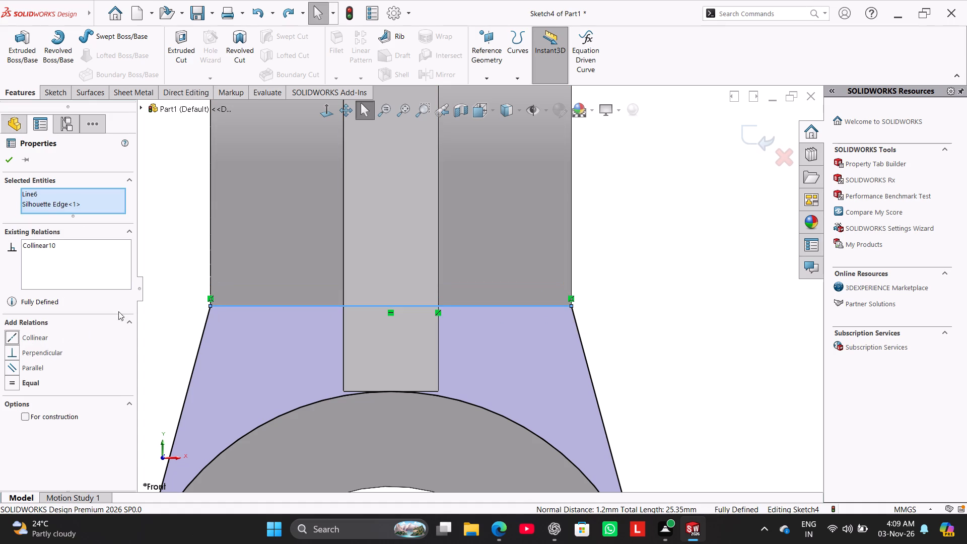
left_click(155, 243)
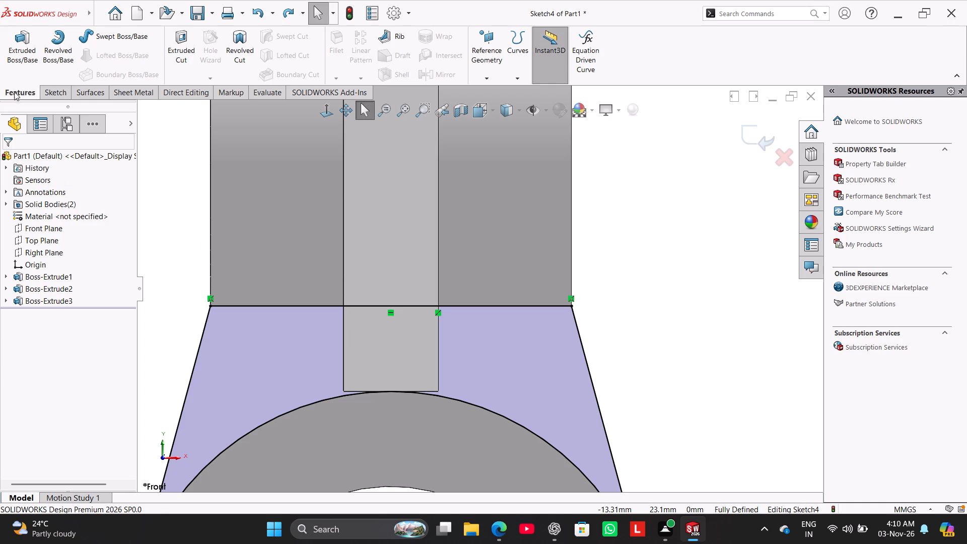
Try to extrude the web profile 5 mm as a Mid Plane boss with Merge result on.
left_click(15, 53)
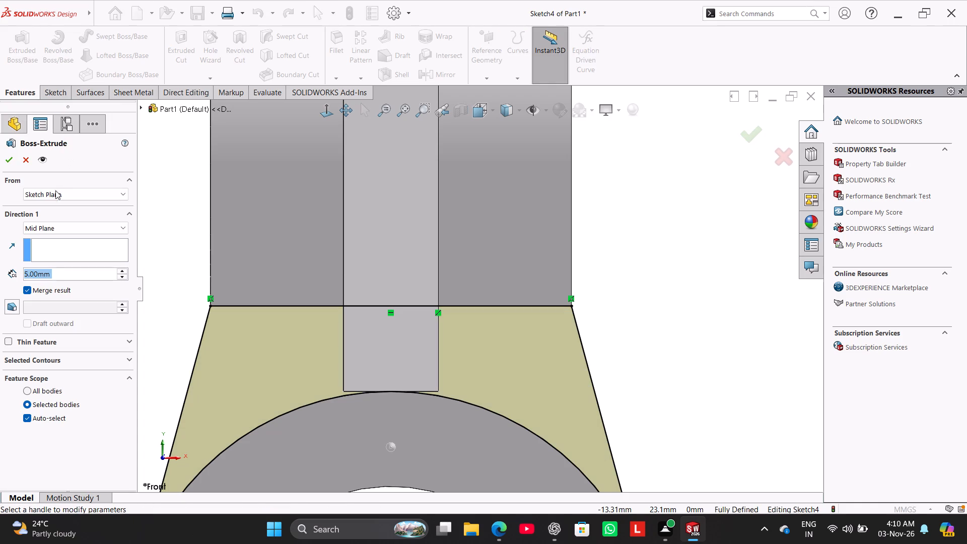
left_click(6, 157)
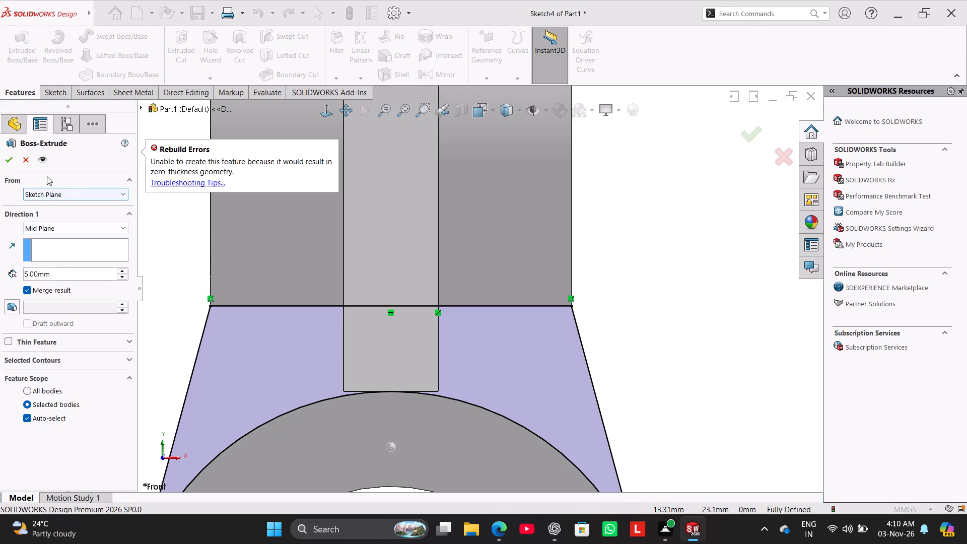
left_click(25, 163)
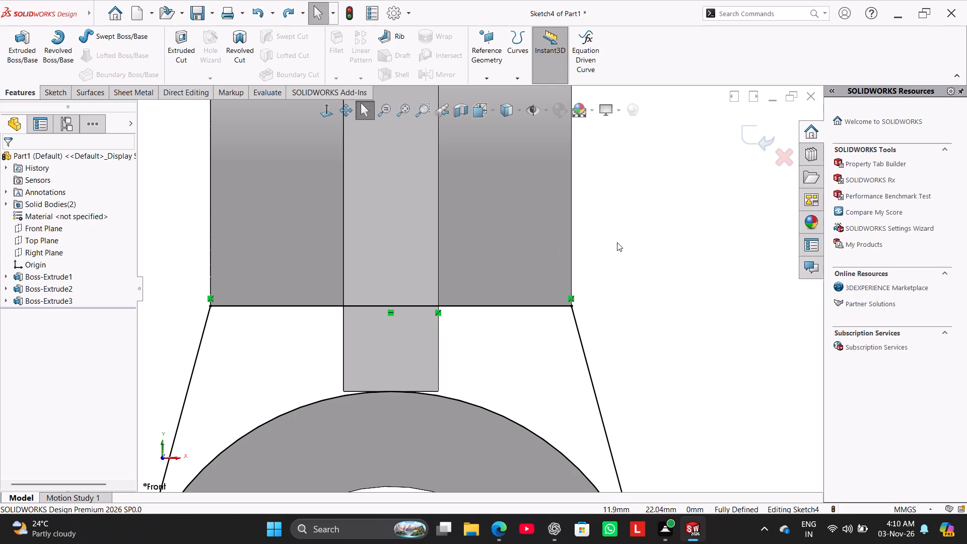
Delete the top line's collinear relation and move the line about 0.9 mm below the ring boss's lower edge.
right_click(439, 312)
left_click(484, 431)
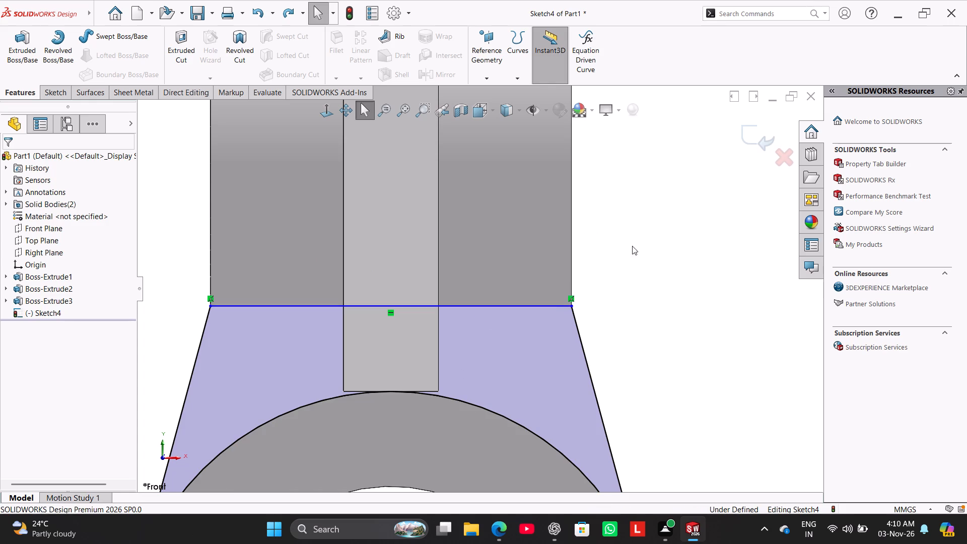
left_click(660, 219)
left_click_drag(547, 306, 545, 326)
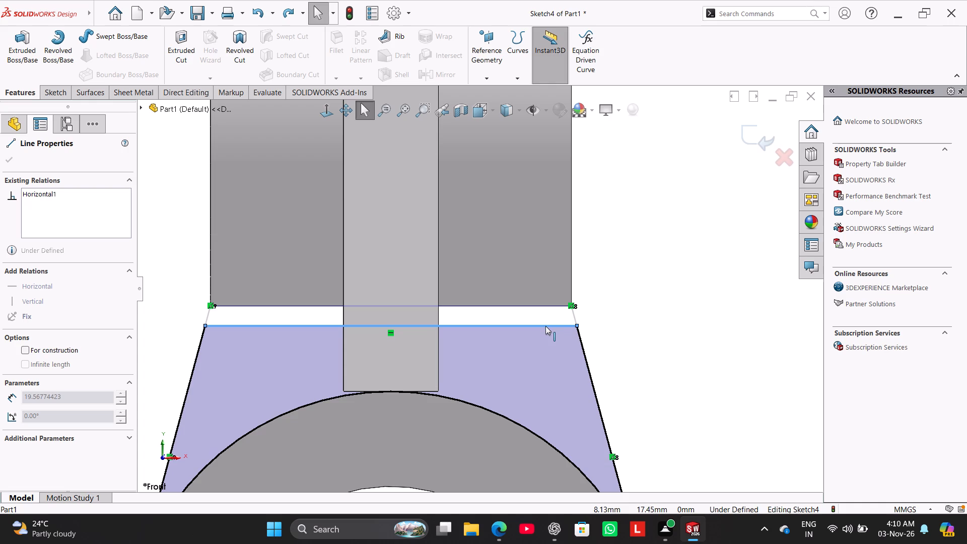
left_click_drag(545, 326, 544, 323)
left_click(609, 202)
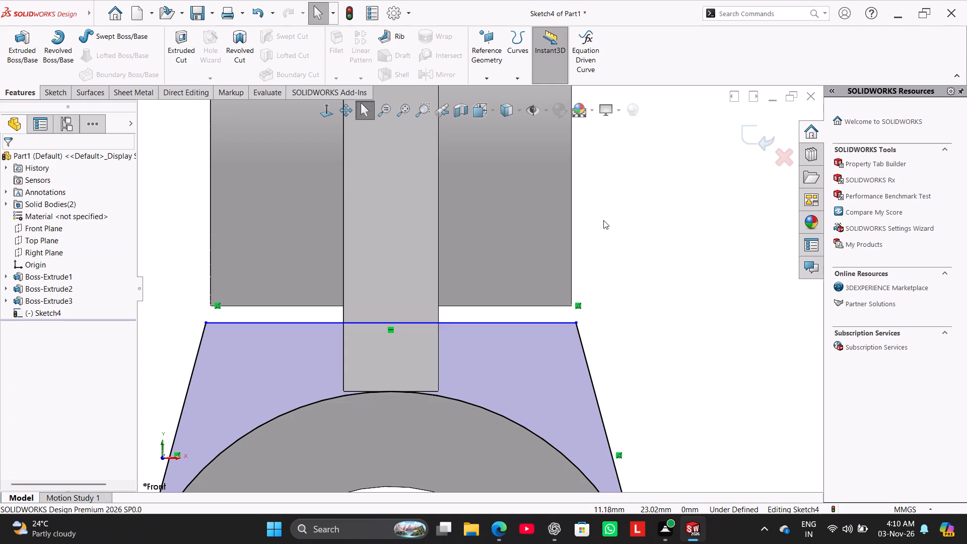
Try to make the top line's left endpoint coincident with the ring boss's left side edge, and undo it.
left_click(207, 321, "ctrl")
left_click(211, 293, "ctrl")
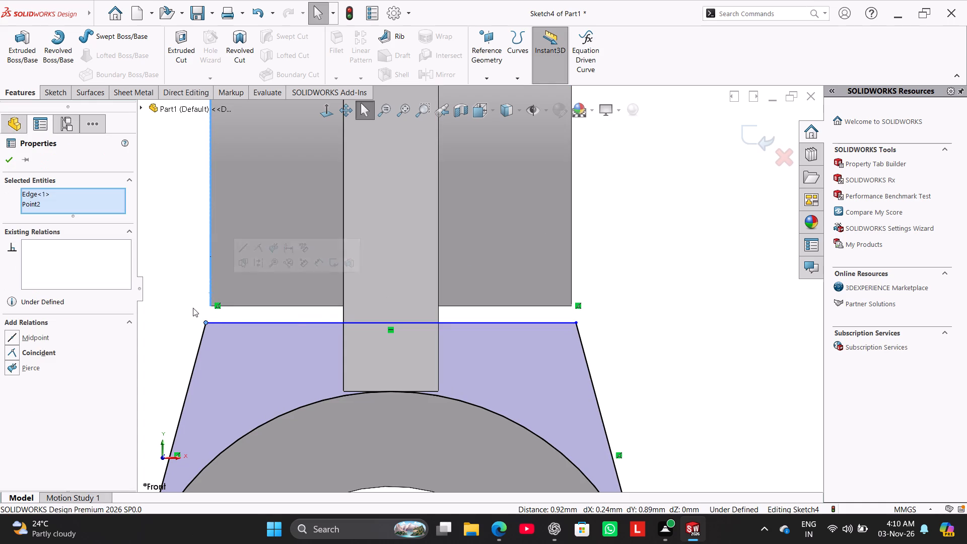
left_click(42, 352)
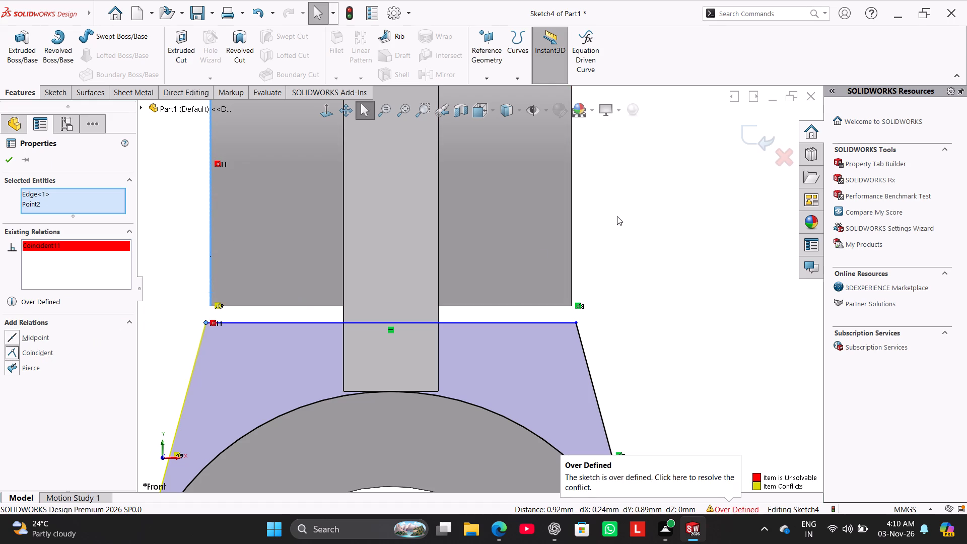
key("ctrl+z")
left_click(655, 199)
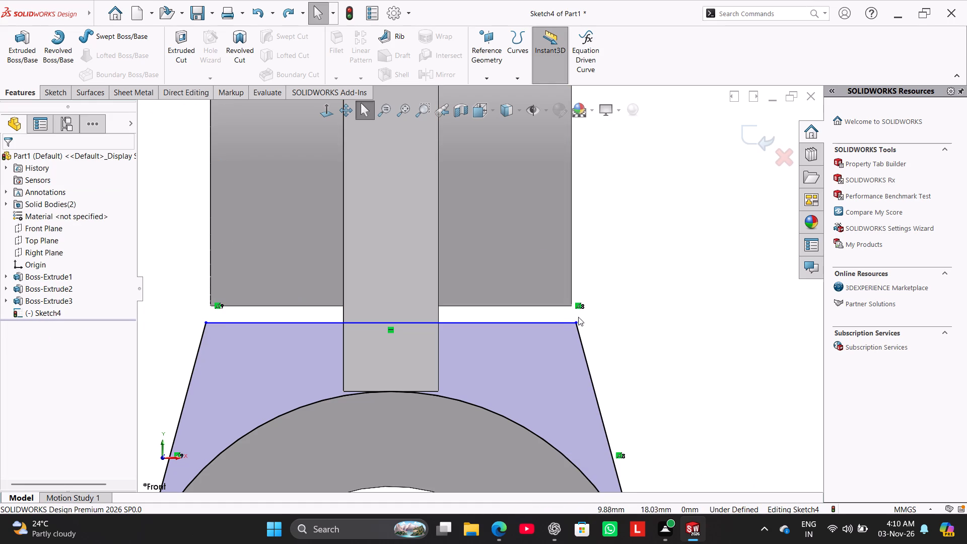
Delete the two coincident relations tying the slanted side lines to the ring boss's lower corners.
left_click_drag(576, 322, 602, 306)
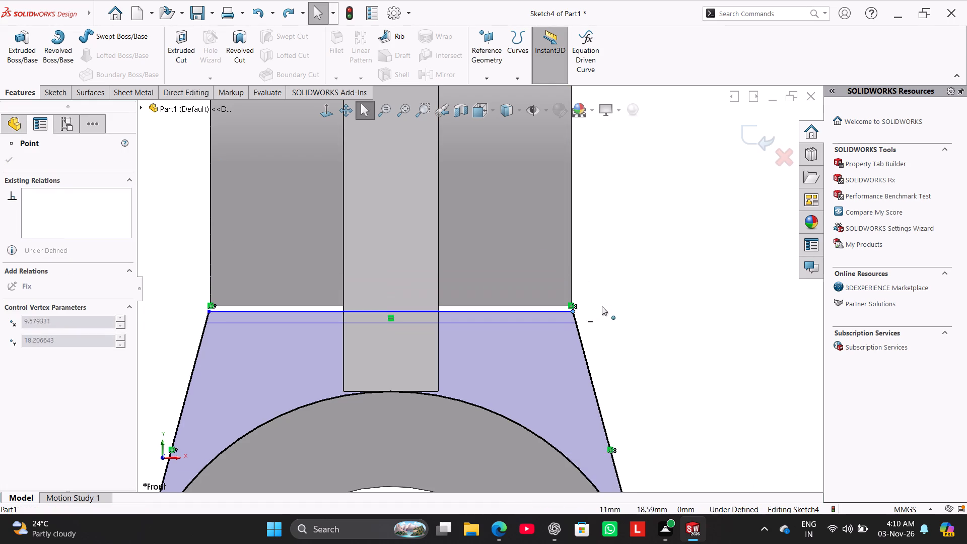
left_click_drag(602, 306, 611, 324)
right_click(580, 307)
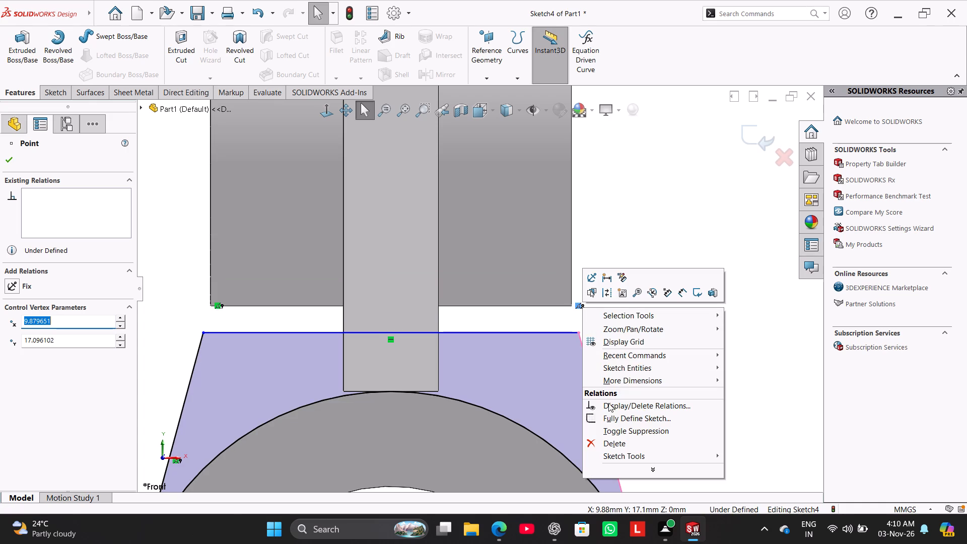
left_click(615, 445)
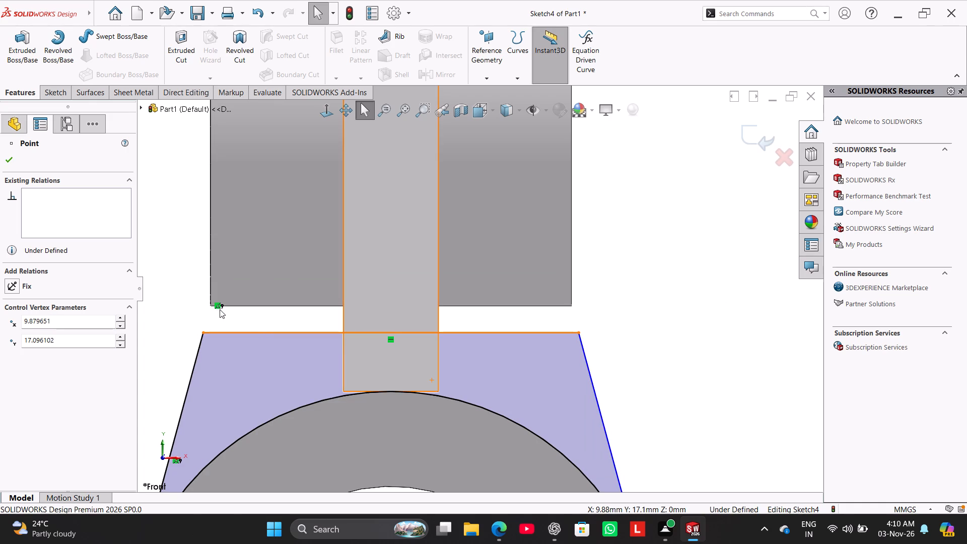
right_click(217, 307)
left_click(262, 442)
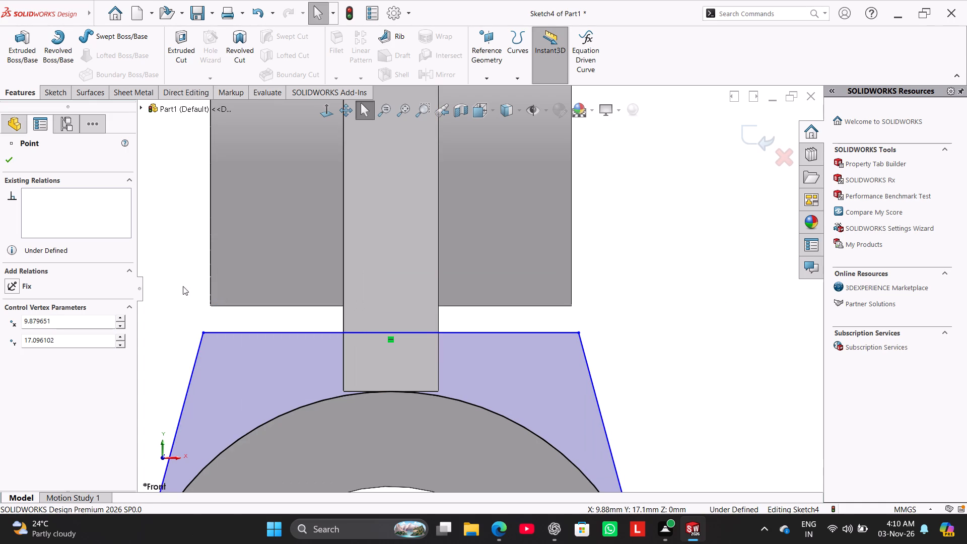
Make each endpoint of the profile's top line coincident with the ring boss's side edge on its own side.
left_click(202, 333, "ctrl")
left_click(210, 285, "ctrl")
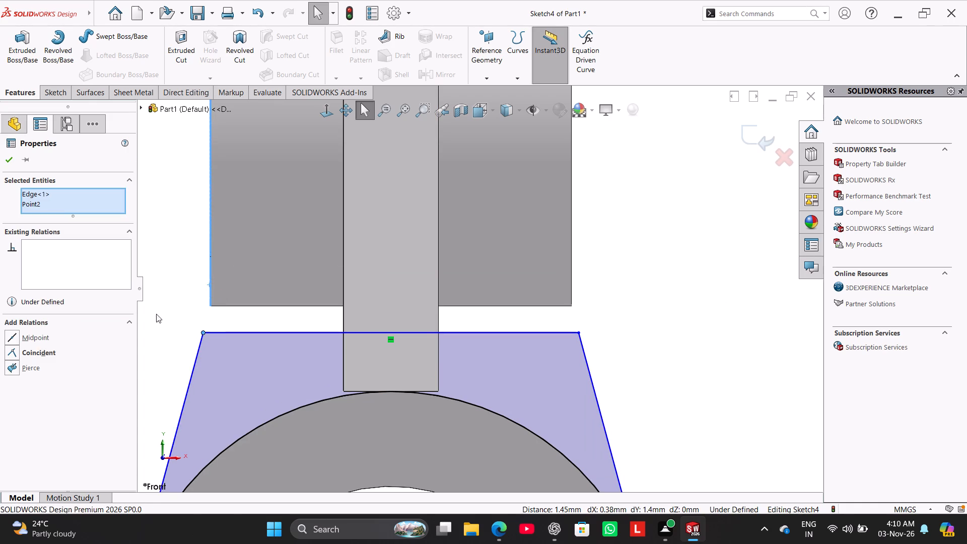
left_click(36, 353)
left_click(156, 279)
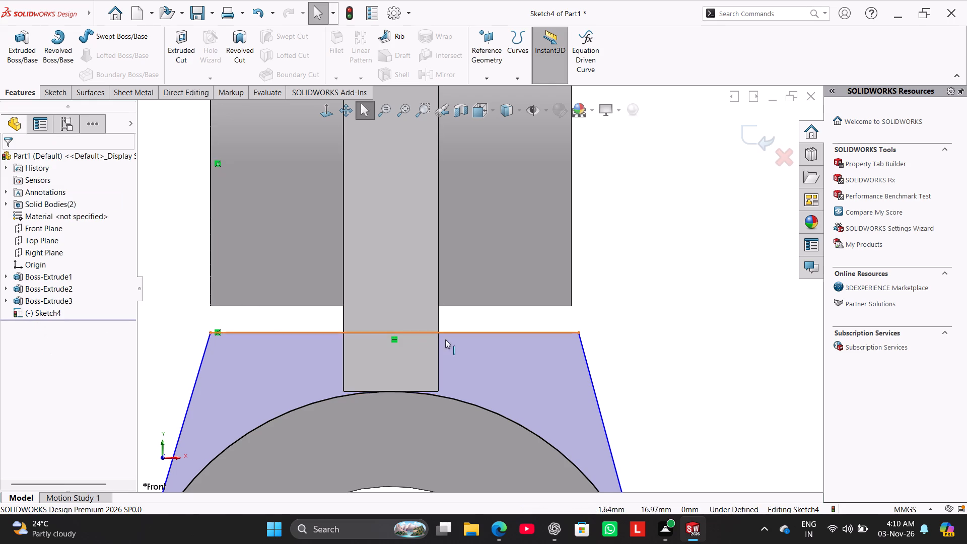
left_click(578, 332, "ctrl")
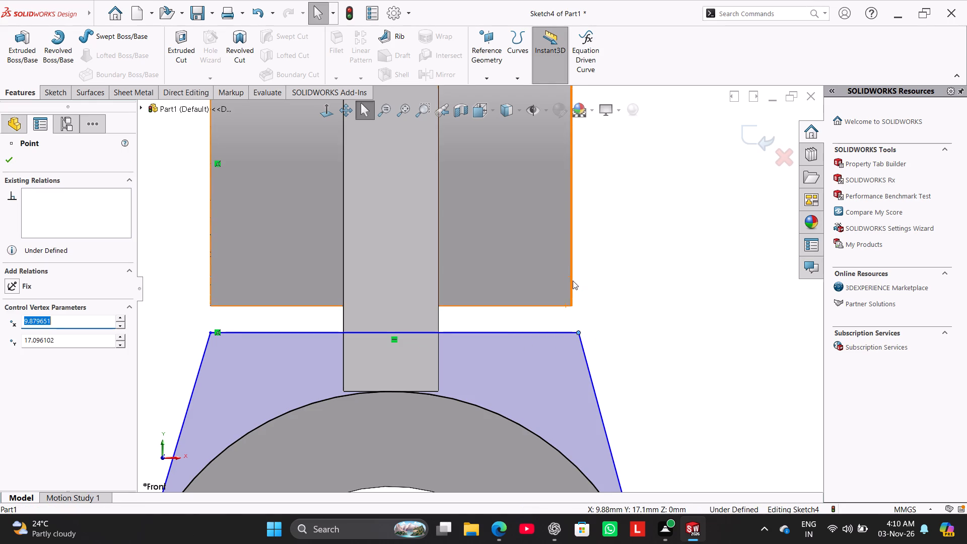
left_click(571, 276)
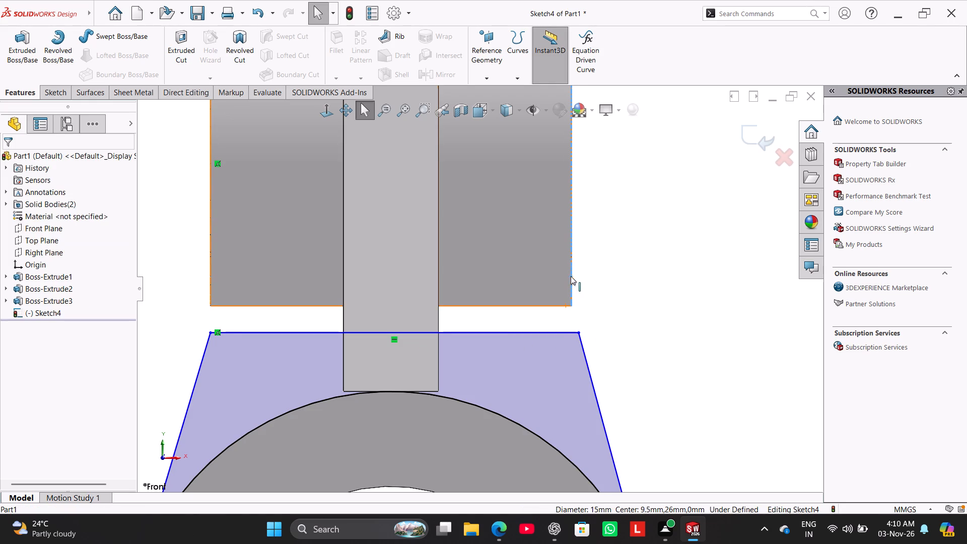
left_click(578, 332, "ctrl")
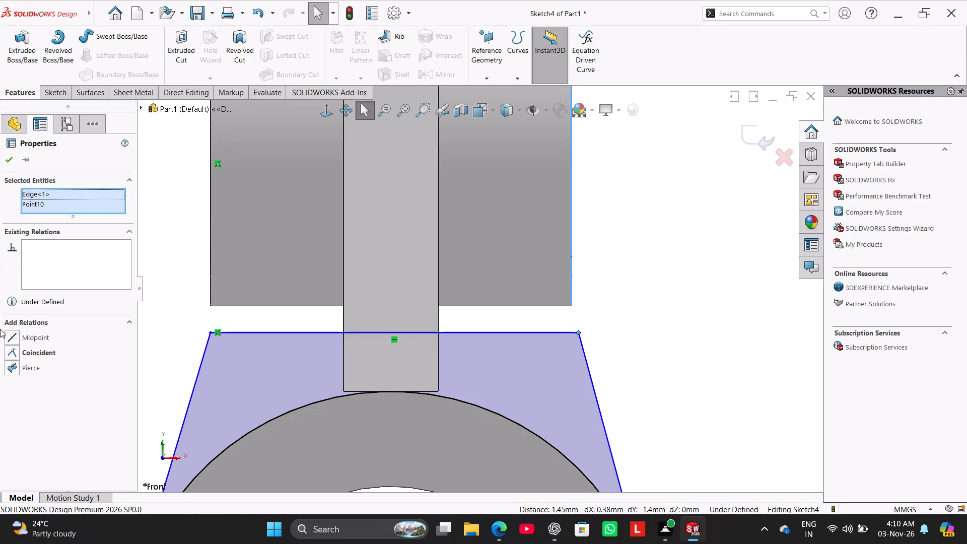
left_click(34, 352)
left_click(139, 288)
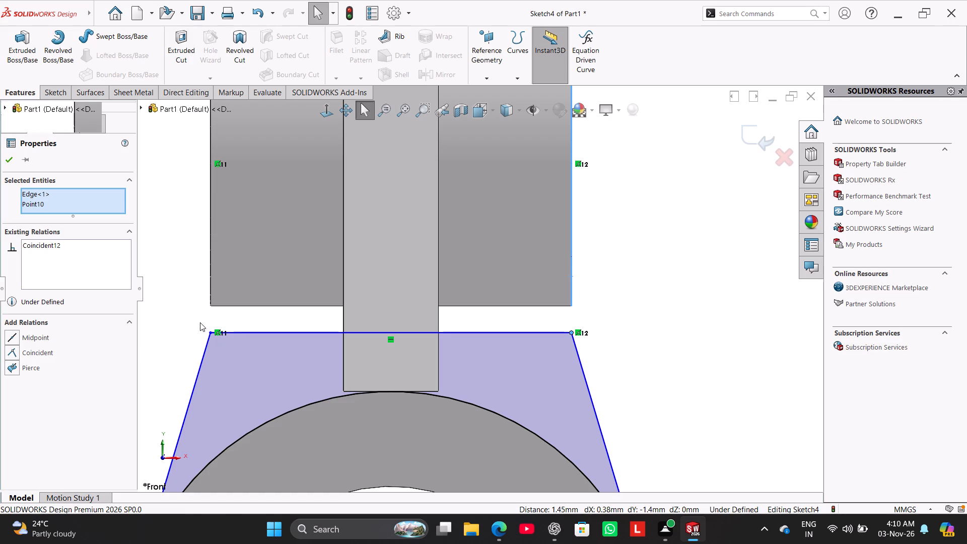
Move the profile's top line up into the ring boss and dimension it 1 mm above the boss's lower edge.
left_click_drag(210, 332, 211, 328)
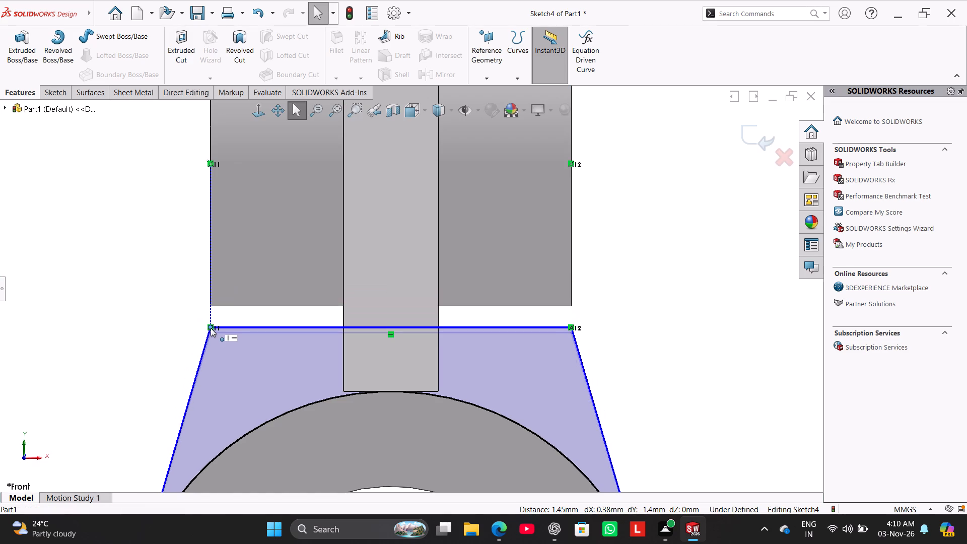
left_click_drag(211, 328, 212, 298)
left_click(139, 309)
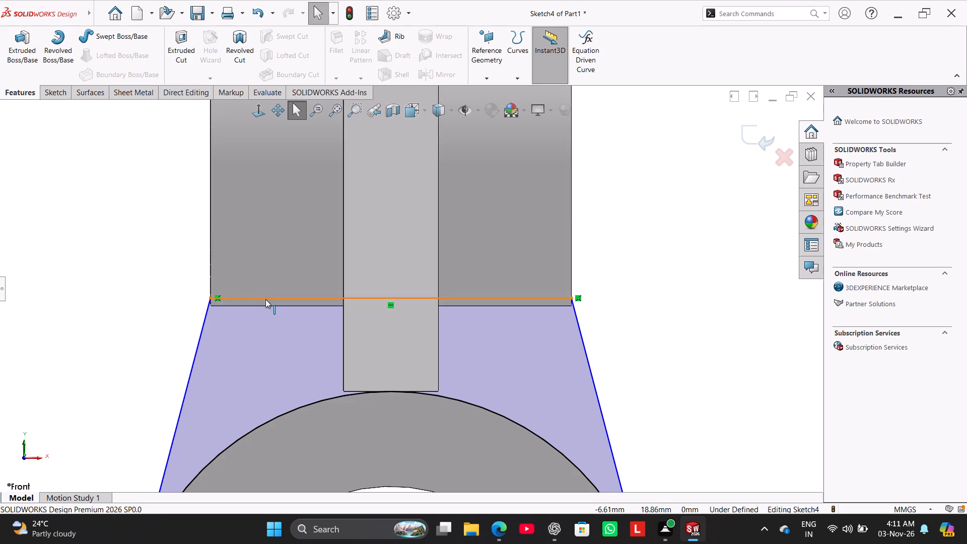
left_click(63, 90)
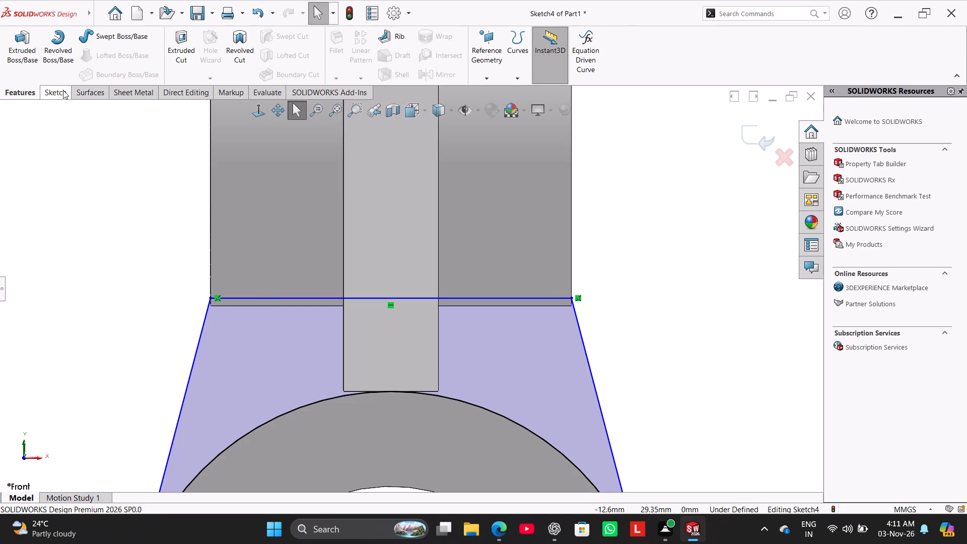
left_click(45, 51)
left_click(259, 307)
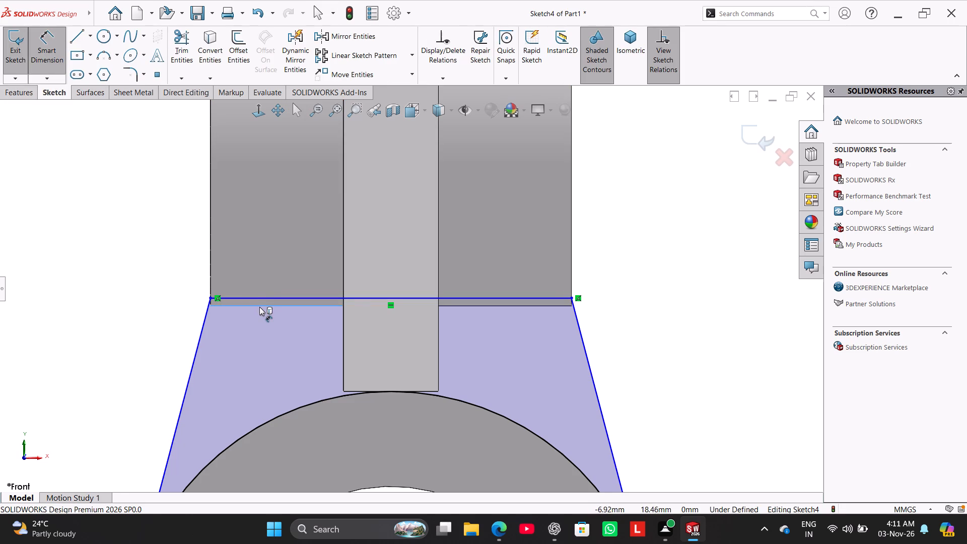
left_click(259, 298)
left_click(259, 260)
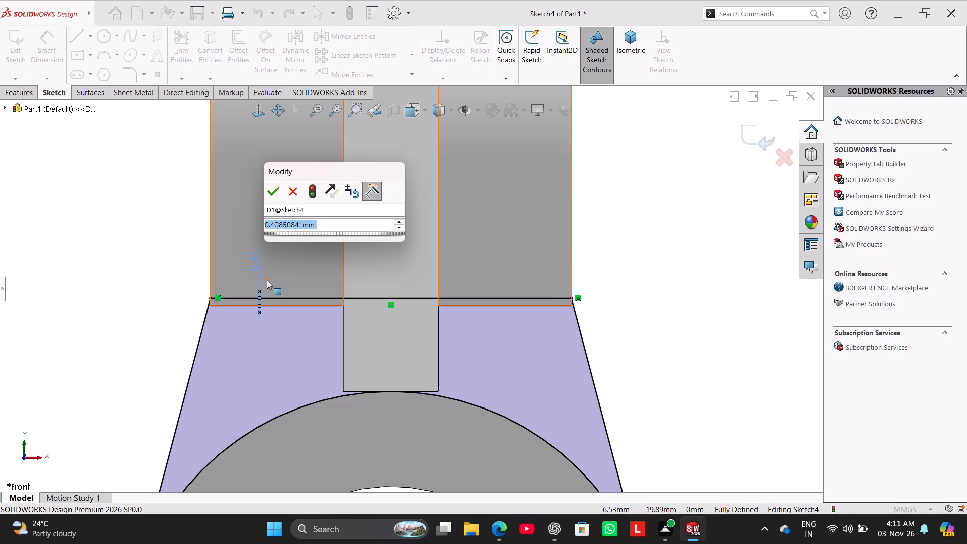
key("1")
key("Return")
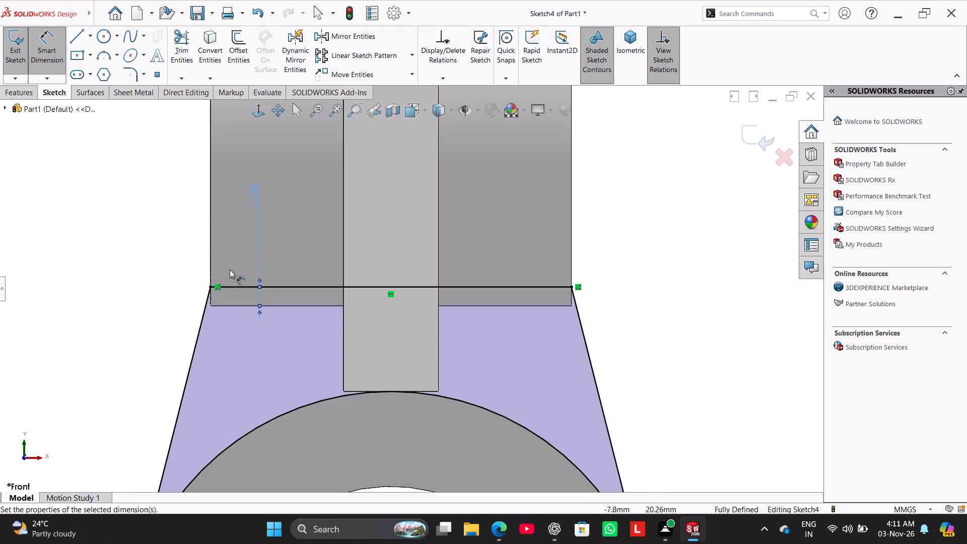
right_click(152, 245)
left_click(191, 280)
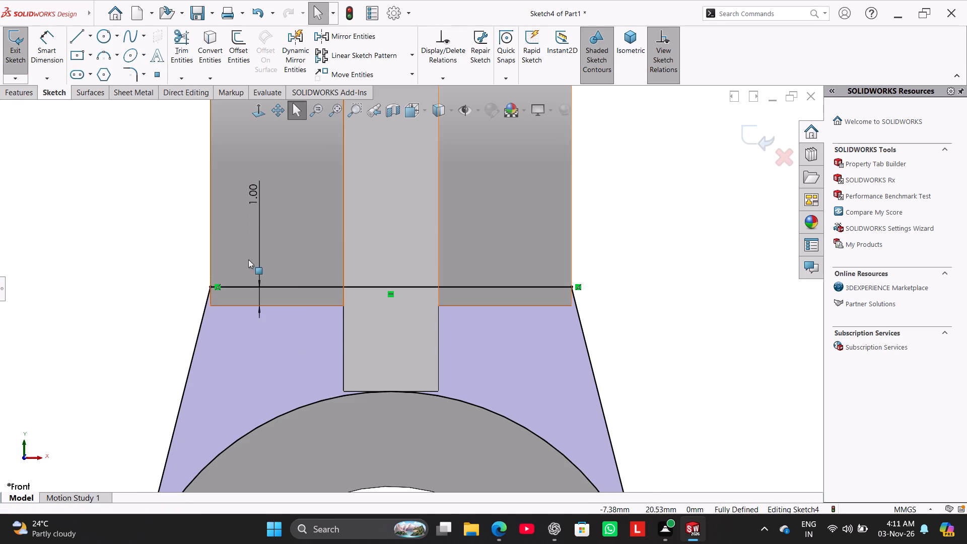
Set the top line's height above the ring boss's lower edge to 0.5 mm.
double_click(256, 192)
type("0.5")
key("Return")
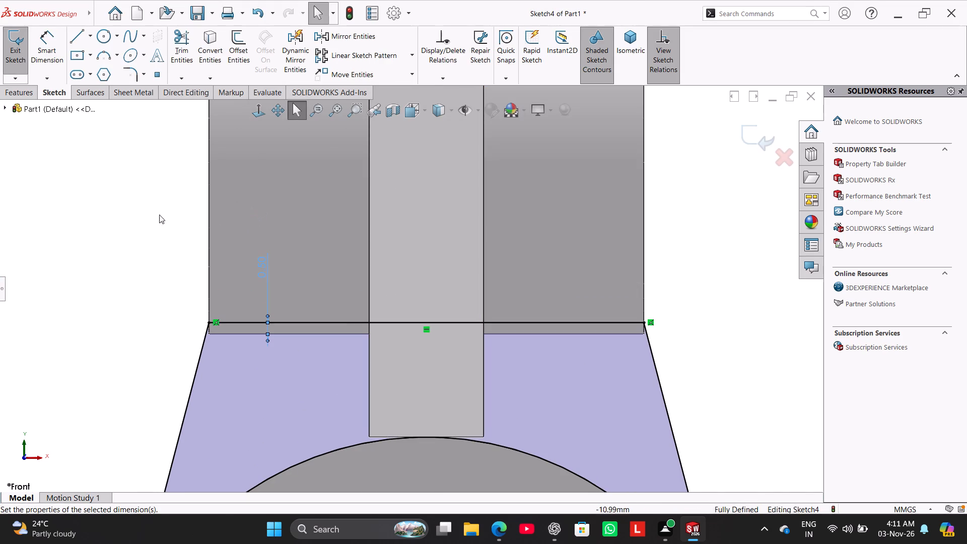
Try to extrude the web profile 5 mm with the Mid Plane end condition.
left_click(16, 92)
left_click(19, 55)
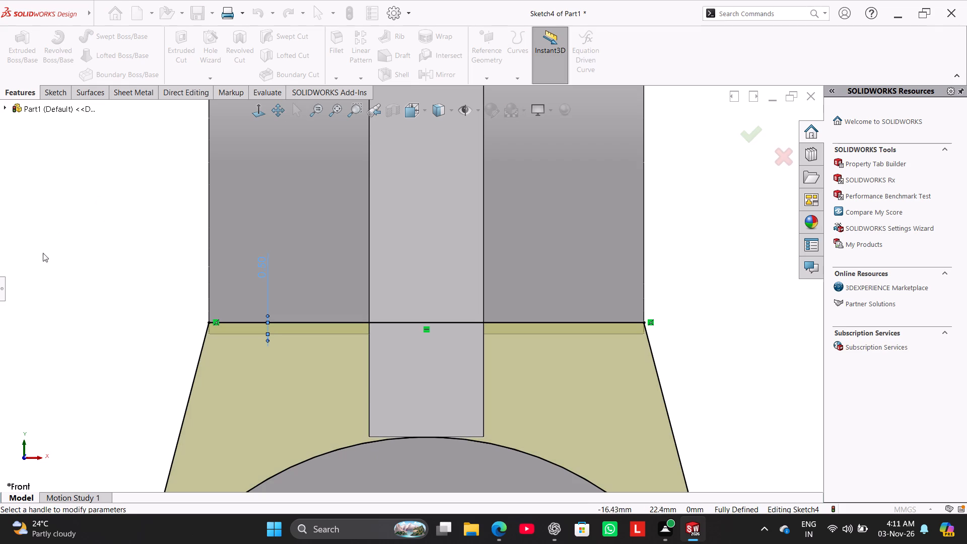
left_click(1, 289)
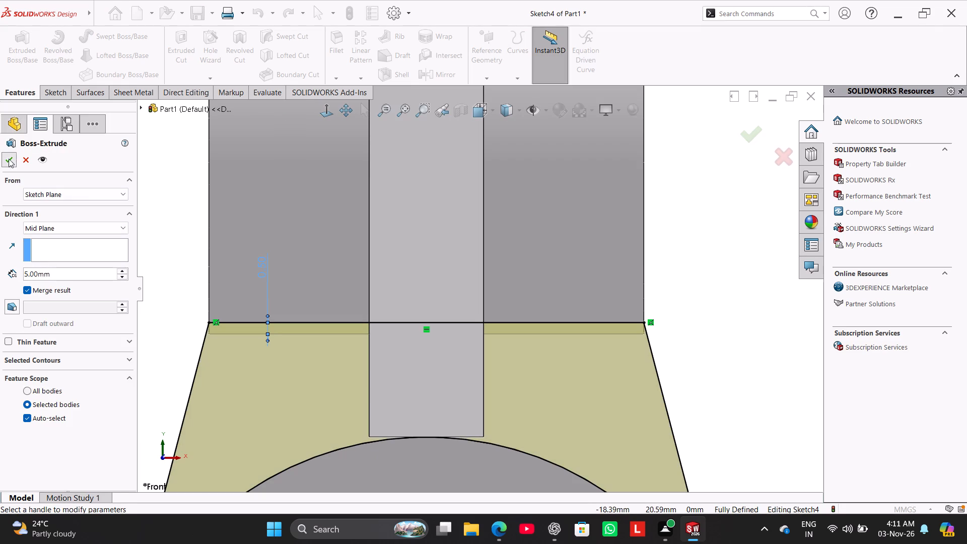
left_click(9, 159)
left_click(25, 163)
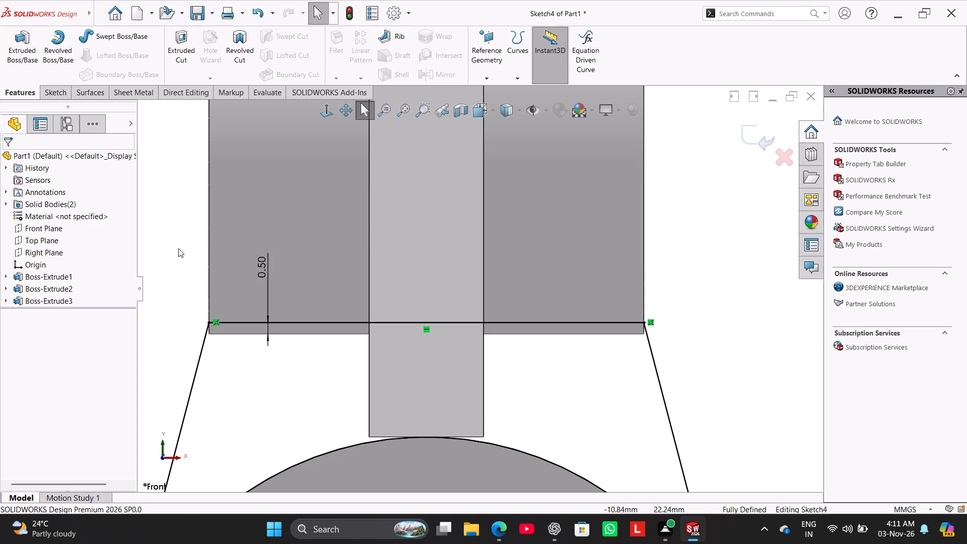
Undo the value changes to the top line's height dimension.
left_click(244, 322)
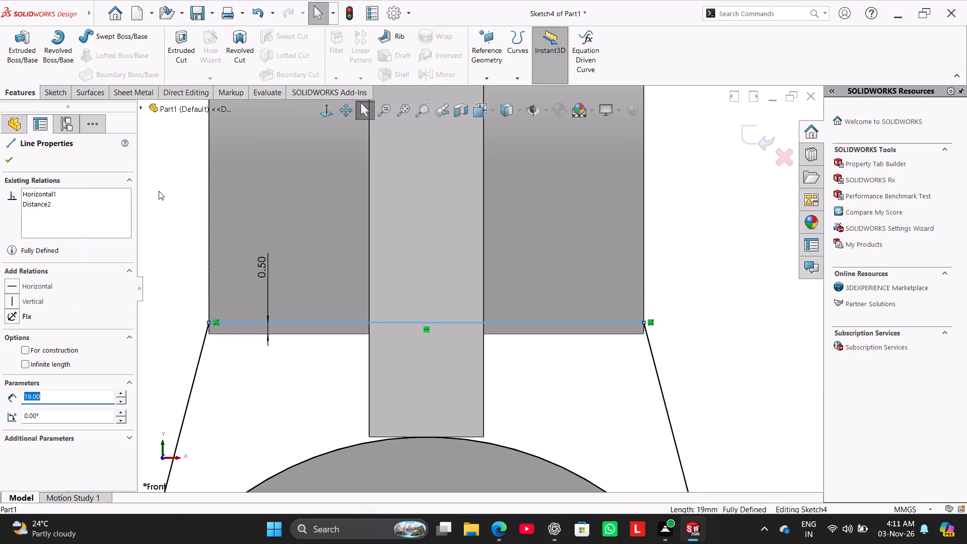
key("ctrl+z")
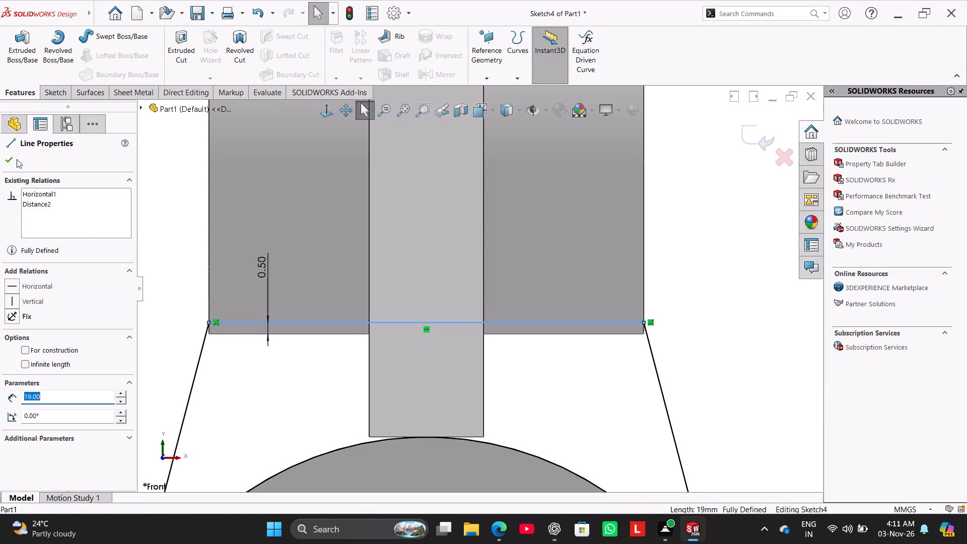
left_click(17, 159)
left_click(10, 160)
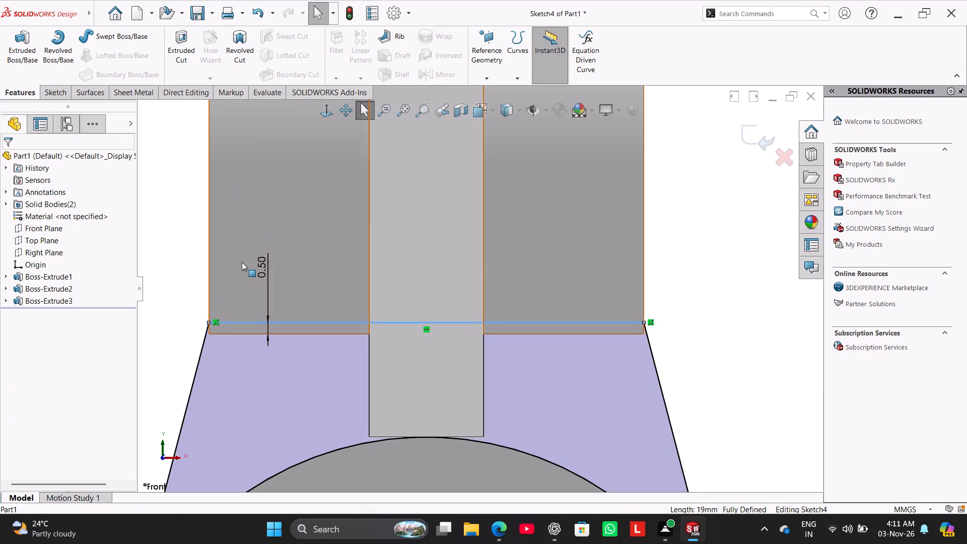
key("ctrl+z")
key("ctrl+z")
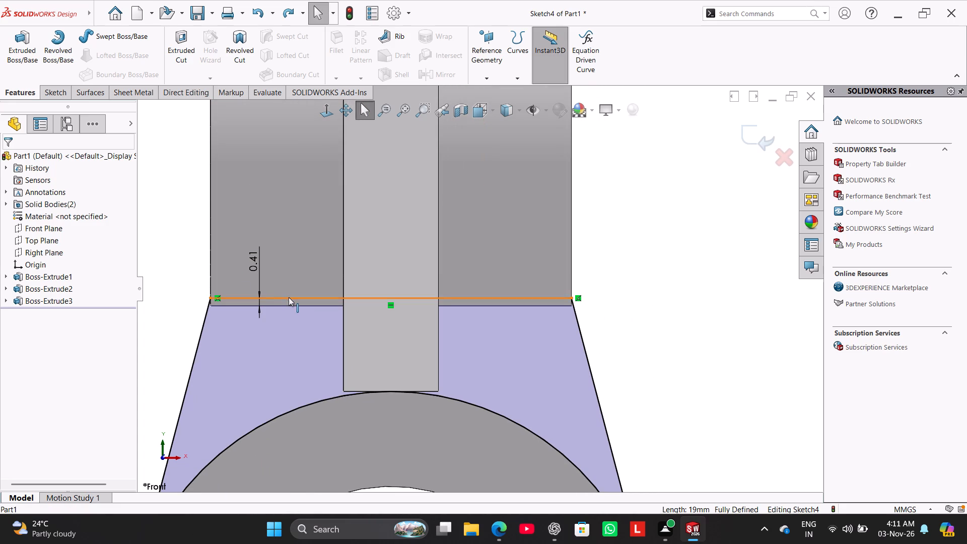
Delete the profile's horizontal top line inside the ring boss.
right_click(289, 297)
left_click(340, 439)
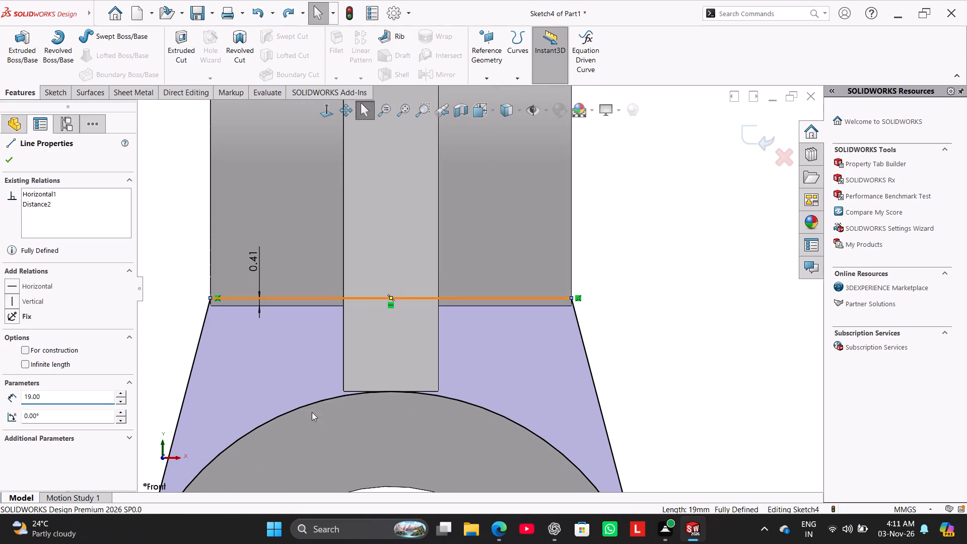
left_click(431, 264)
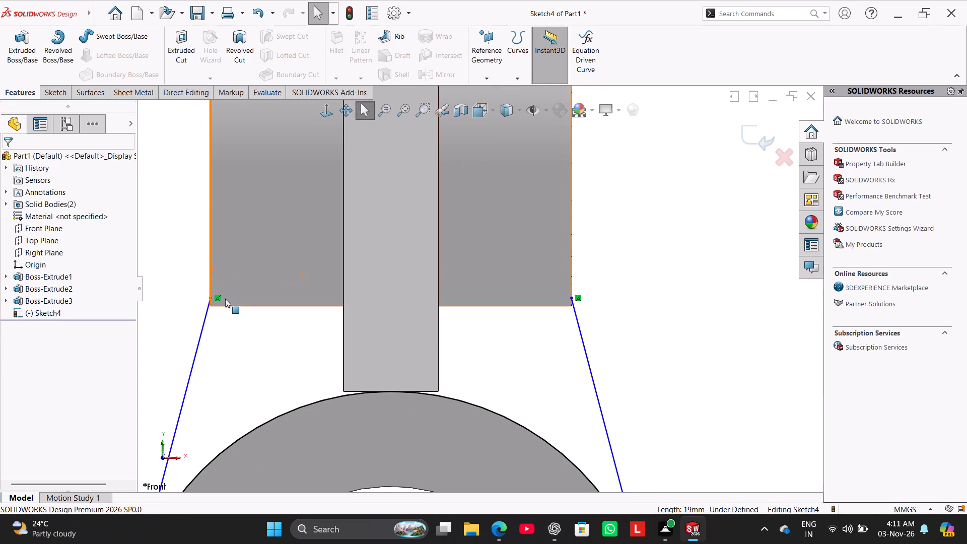
Move the left slanted line's upper endpoint below the ring boss and make it coincident with the boss's lower edge.
left_click_drag(210, 298, 209, 308)
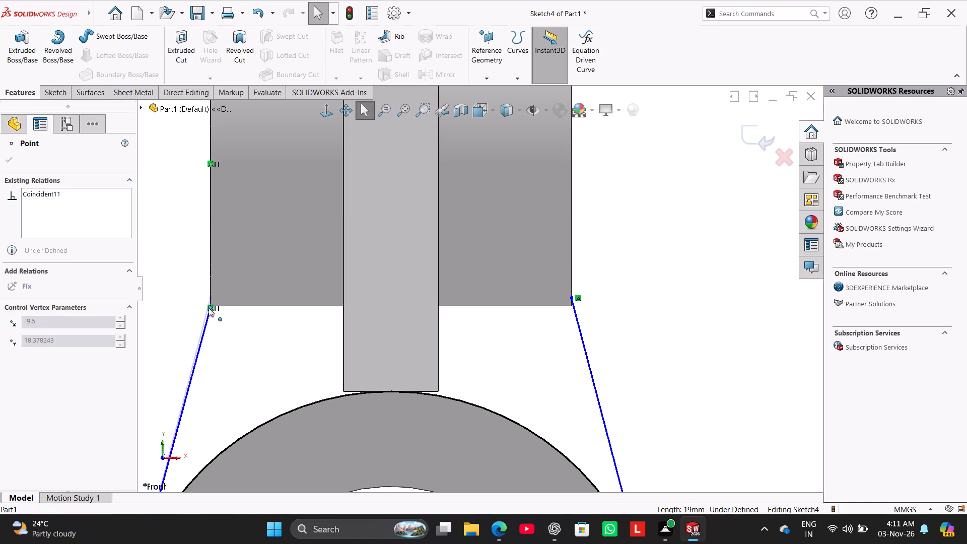
left_click_drag(209, 308, 238, 320)
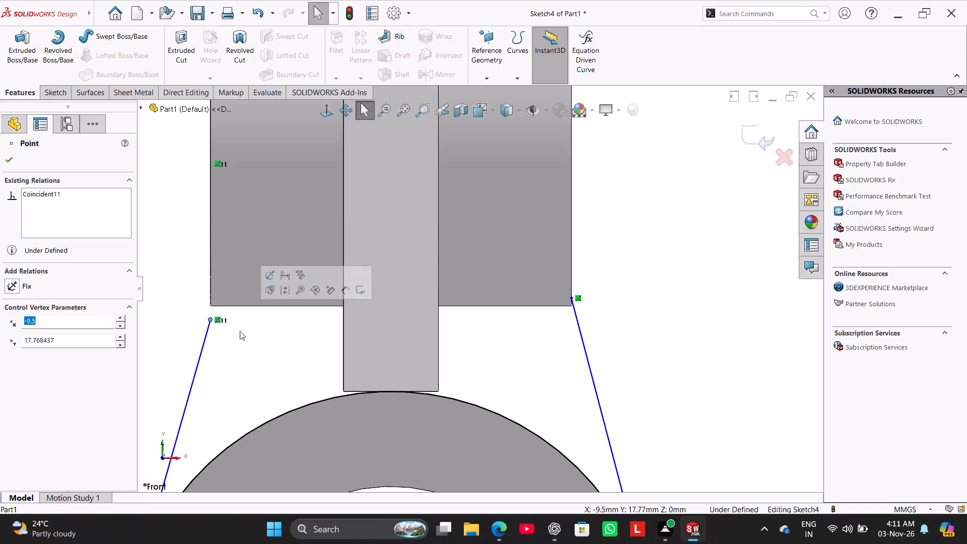
left_click(228, 342)
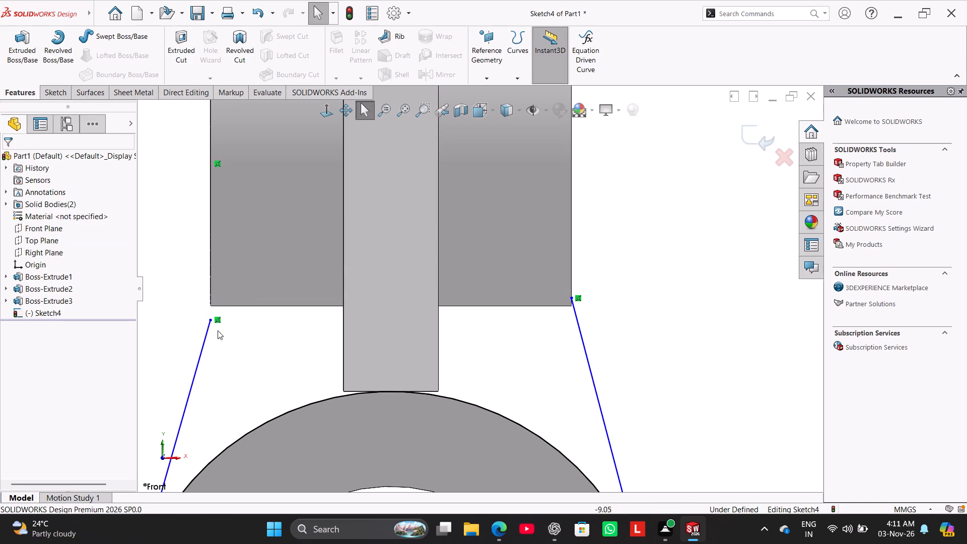
left_click(212, 321, "ctrl")
left_click(228, 307, "ctrl")
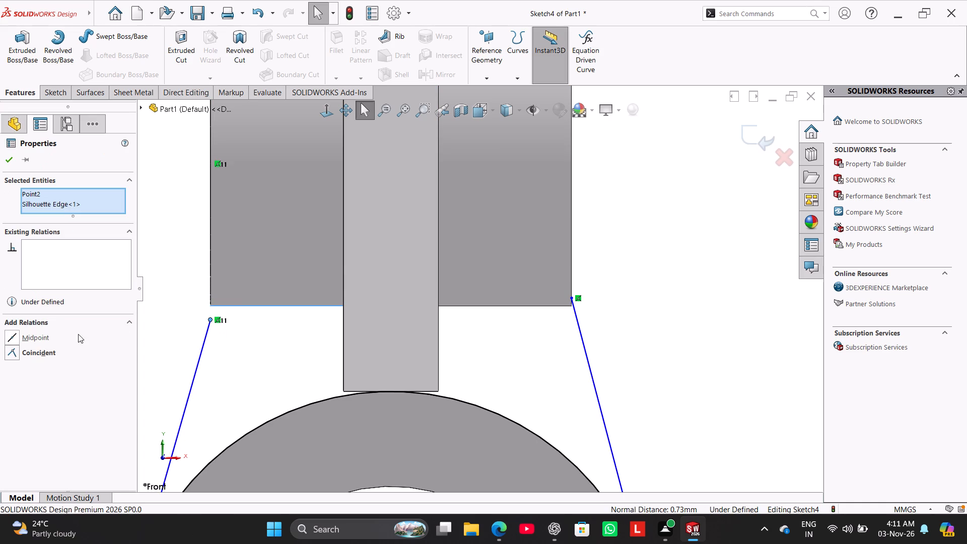
left_click(43, 349)
left_click(299, 353)
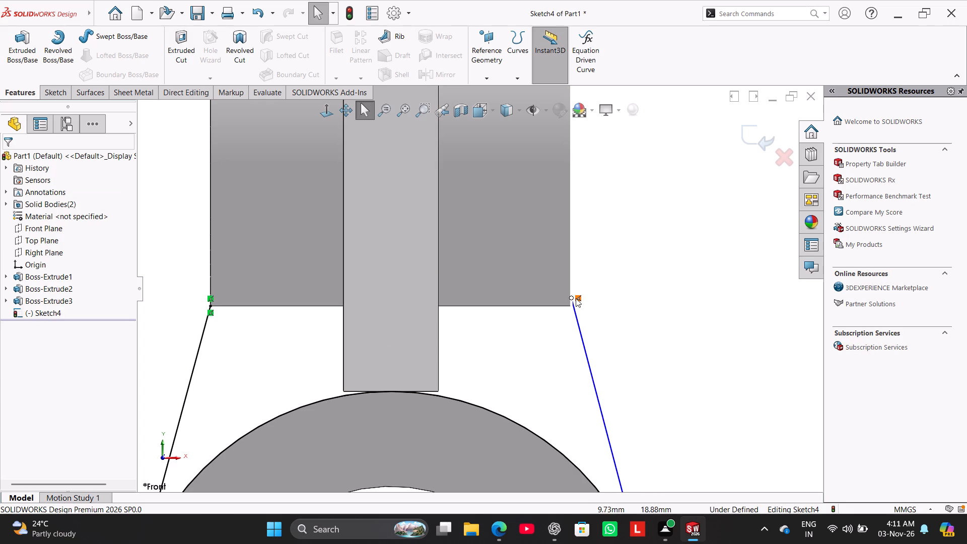
Move the right slanted line's upper endpoint below the ring boss and make it coincident with the boss's lower edge.
left_click(570, 297, "ctrl")
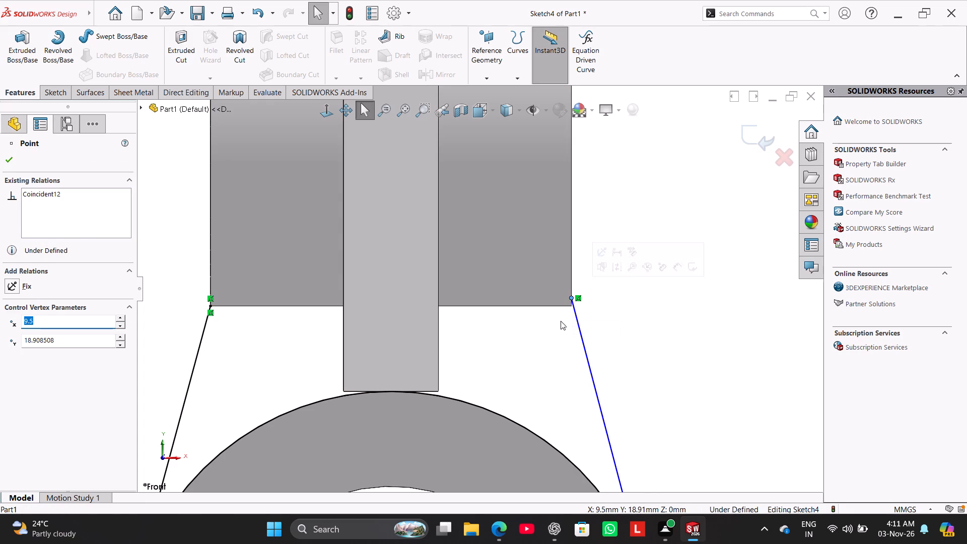
left_click_drag(559, 326, 556, 321)
left_click(545, 306, "ctrl")
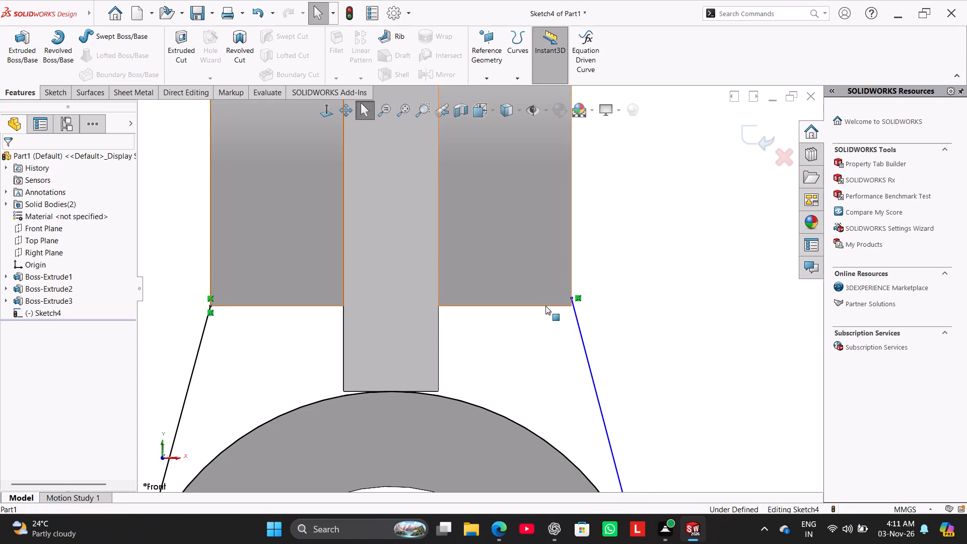
left_click(567, 320)
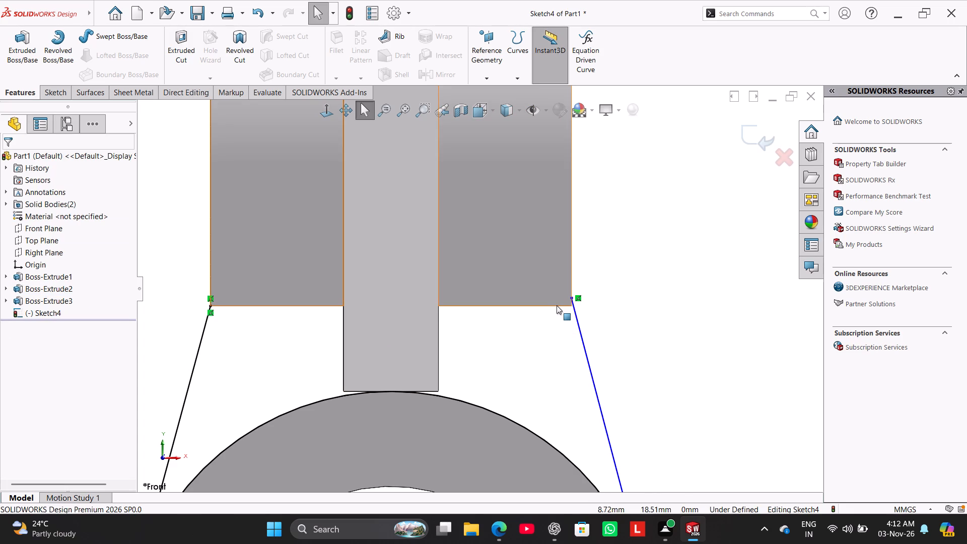
scroll(564, 316, "up", 2)
scroll(549, 302, "down", 3)
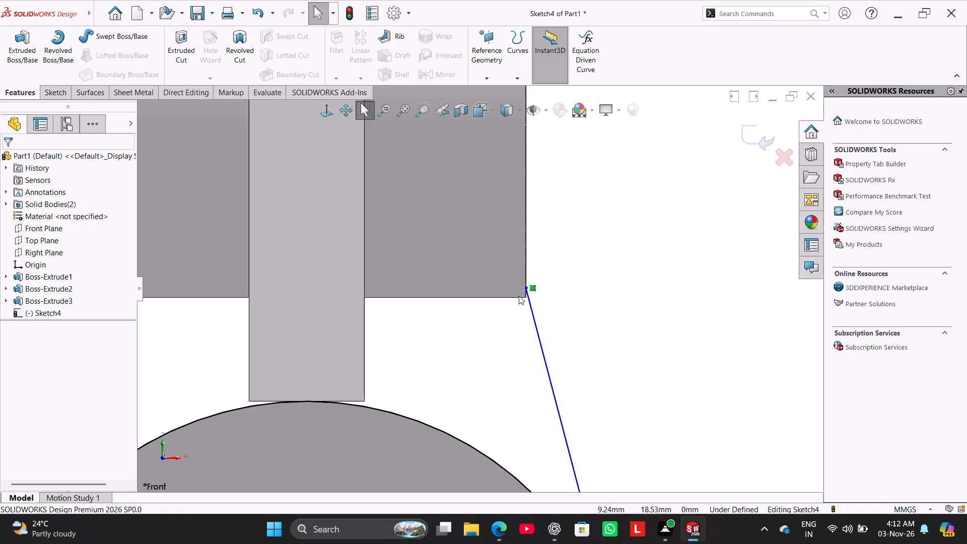
left_click_drag(524, 287, 527, 320)
left_click(485, 332)
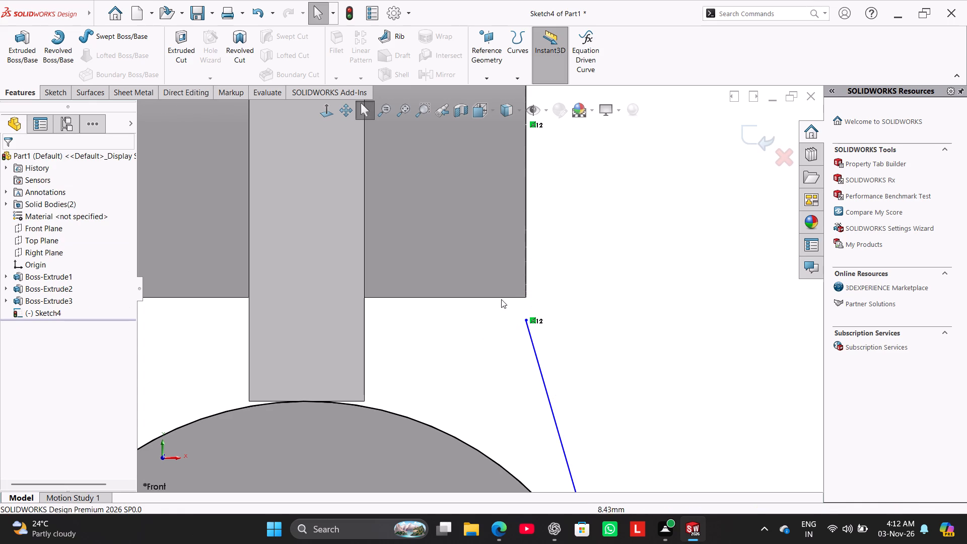
left_click(511, 298, "ctrl")
left_click(526, 320, "ctrl")
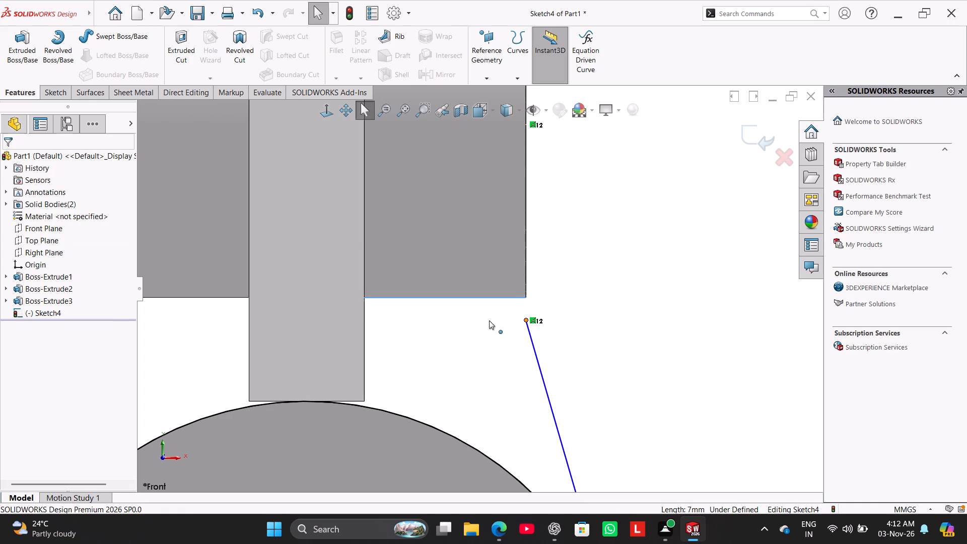
left_click(53, 353)
left_click(173, 353)
Close the profile with three connected lines: up about 1 mm from the left corner, across the ring boss, and down to the right corner.
scroll(230, 353, "down", 2)
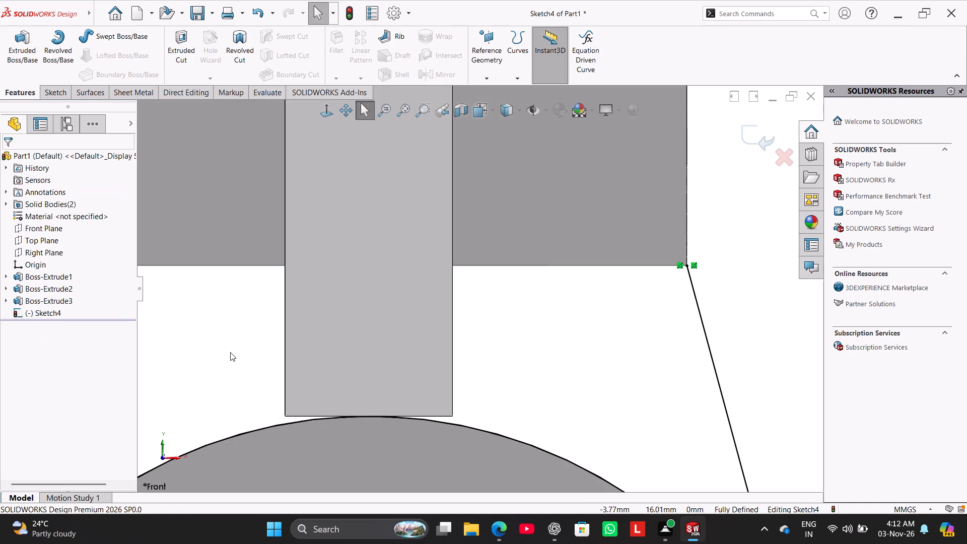
scroll(234, 342, "up", 2)
left_click(56, 95)
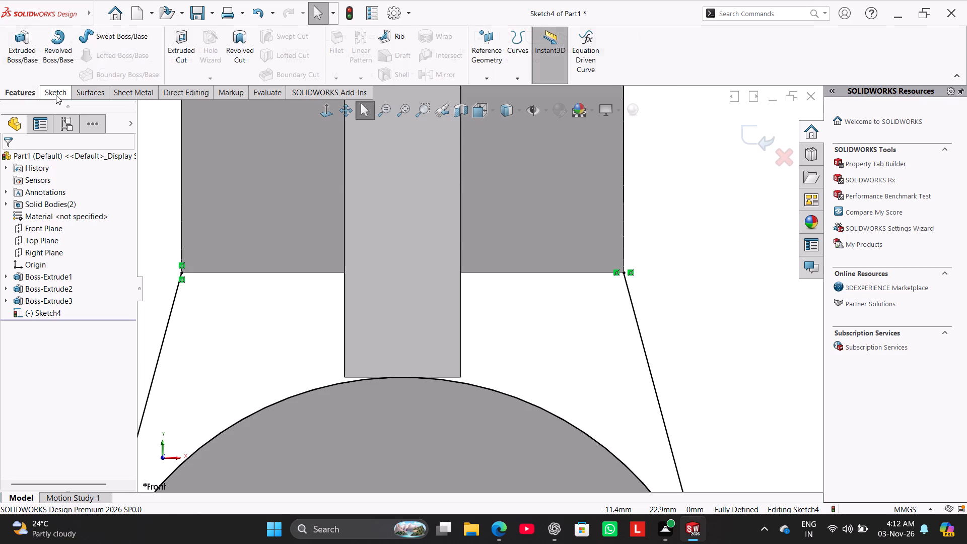
left_click(76, 37)
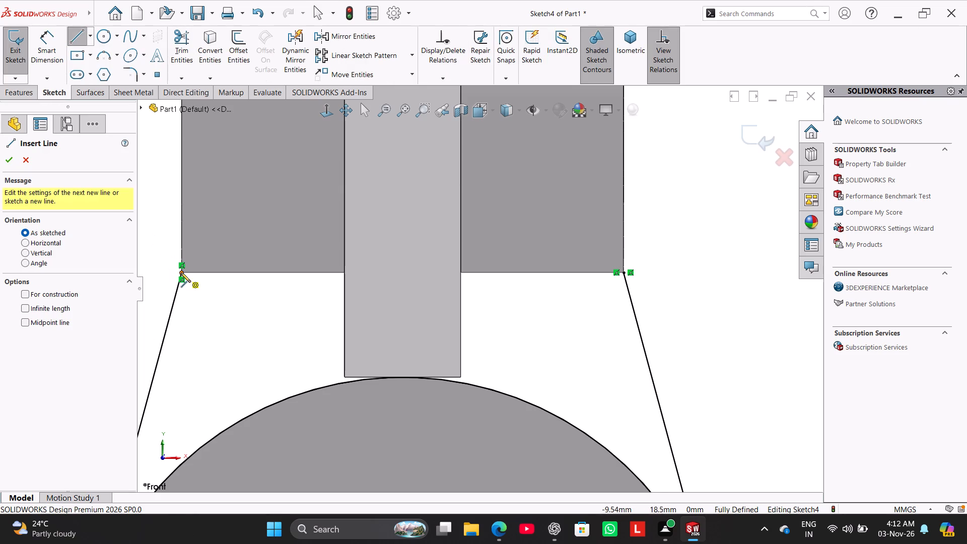
left_click(181, 273)
left_click(181, 246)
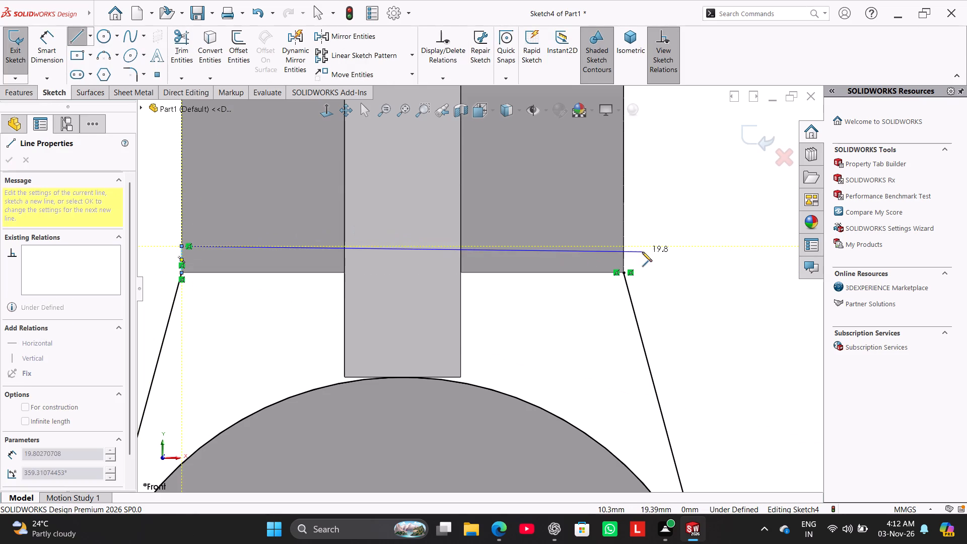
left_click(624, 252)
left_click(624, 273)
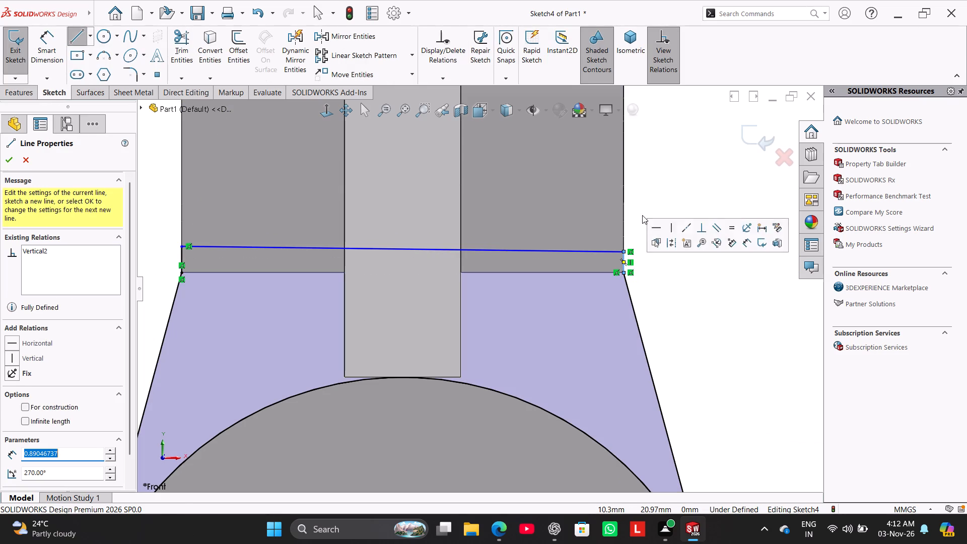
right_click(642, 215)
left_click(649, 220)
Make the new top line across the ring boss horizontal.
left_click(582, 248)
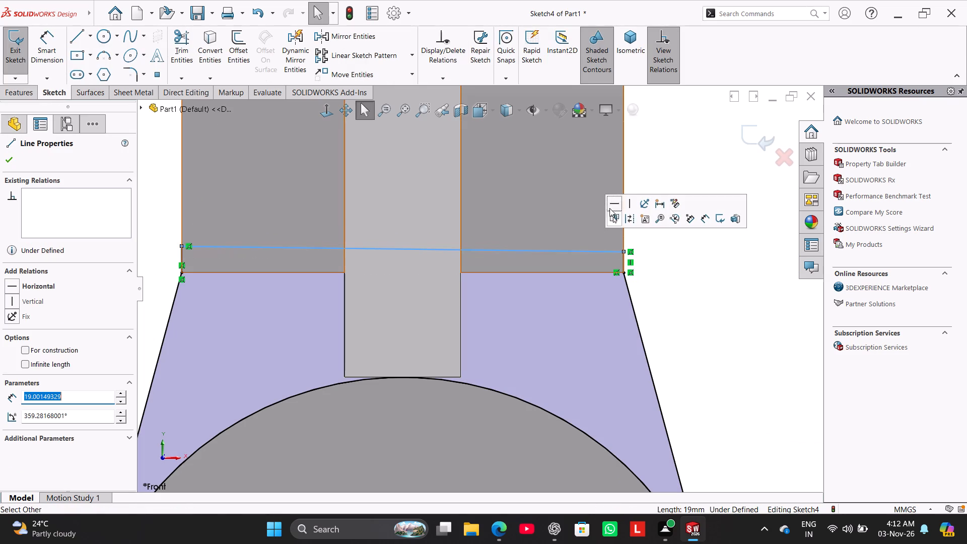
left_click(616, 198)
left_click(672, 261)
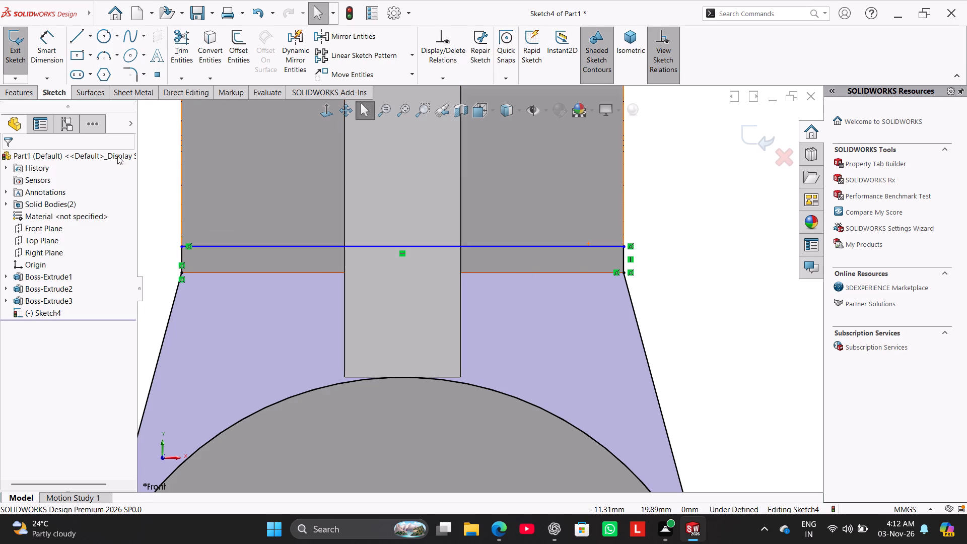
Dimension the top line 0.5 mm above the ring boss's lower edge.
left_click_drag(55, 42, 57, 48)
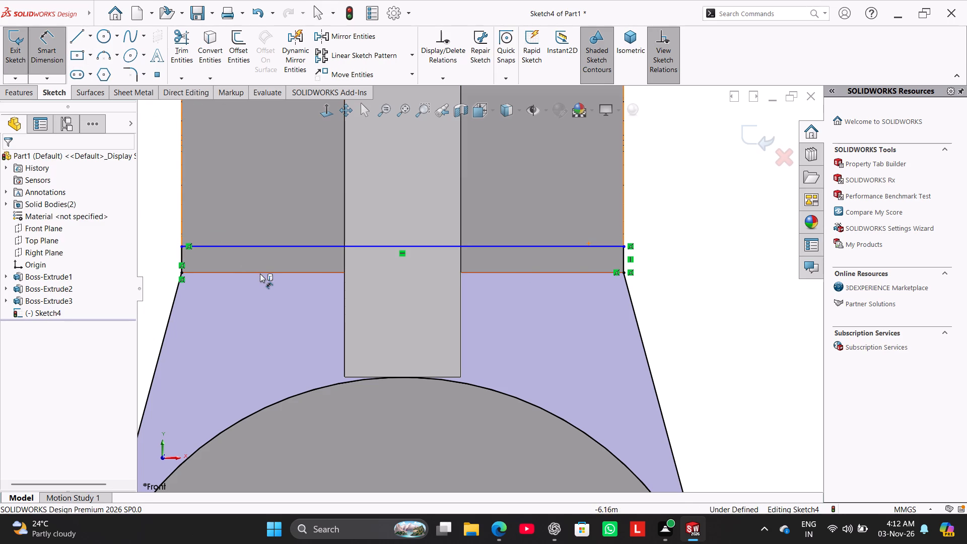
left_click(260, 274)
left_click(263, 246)
left_click(263, 219)
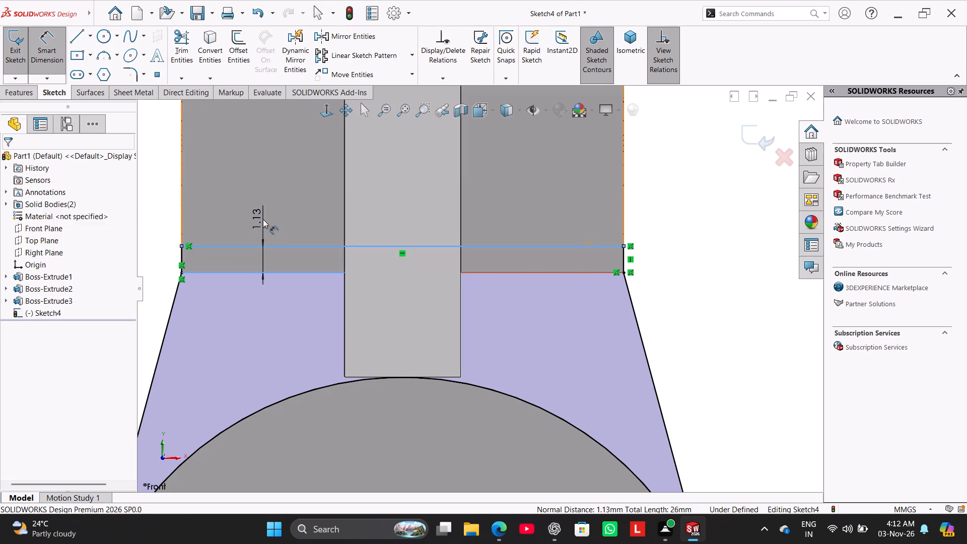
type("0.5")
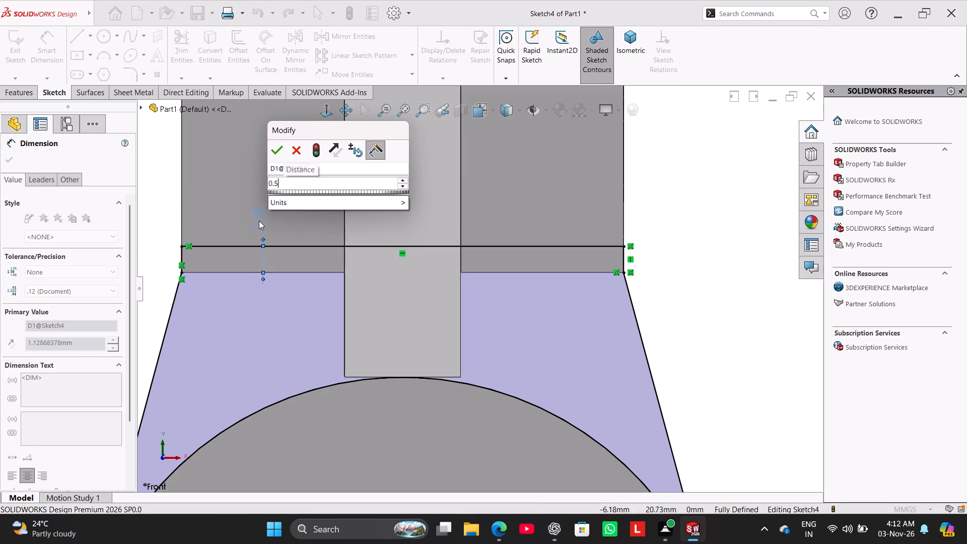
key("Return")
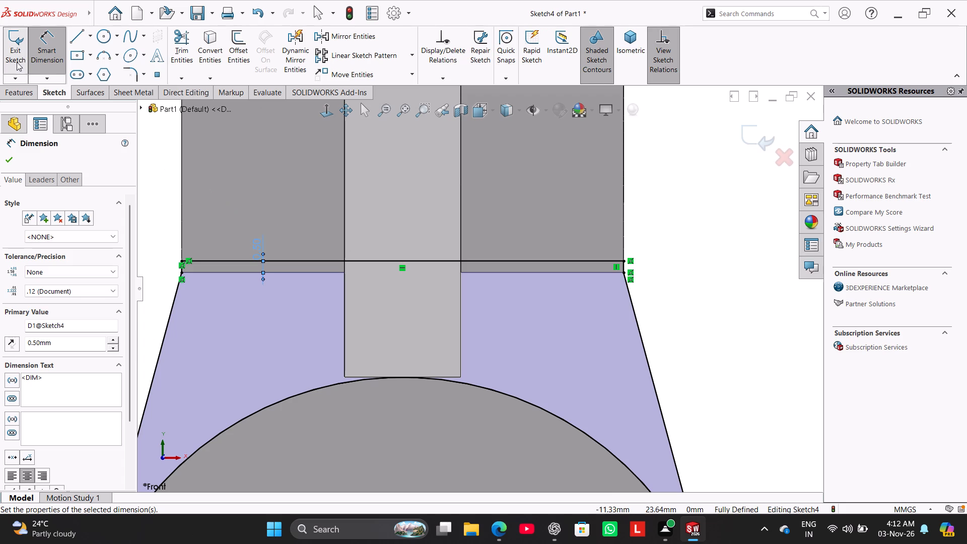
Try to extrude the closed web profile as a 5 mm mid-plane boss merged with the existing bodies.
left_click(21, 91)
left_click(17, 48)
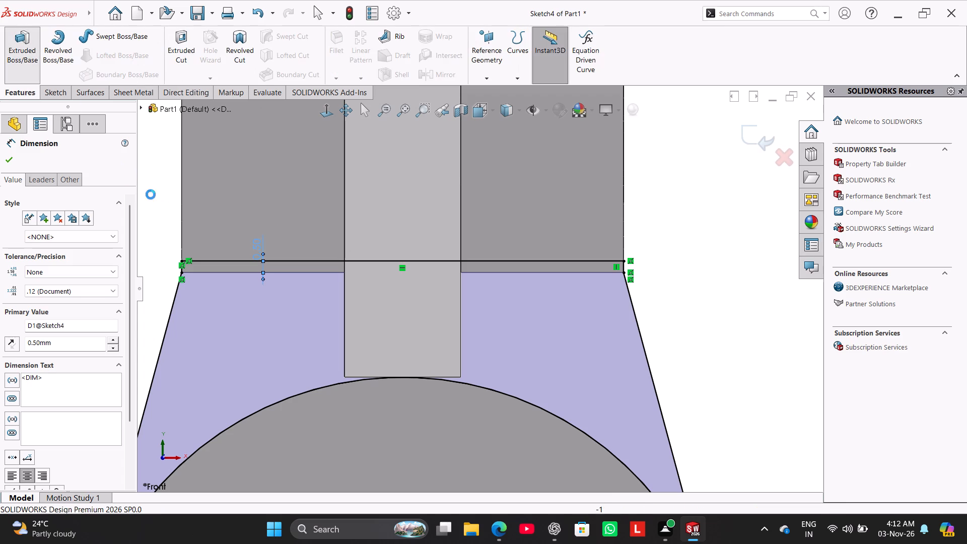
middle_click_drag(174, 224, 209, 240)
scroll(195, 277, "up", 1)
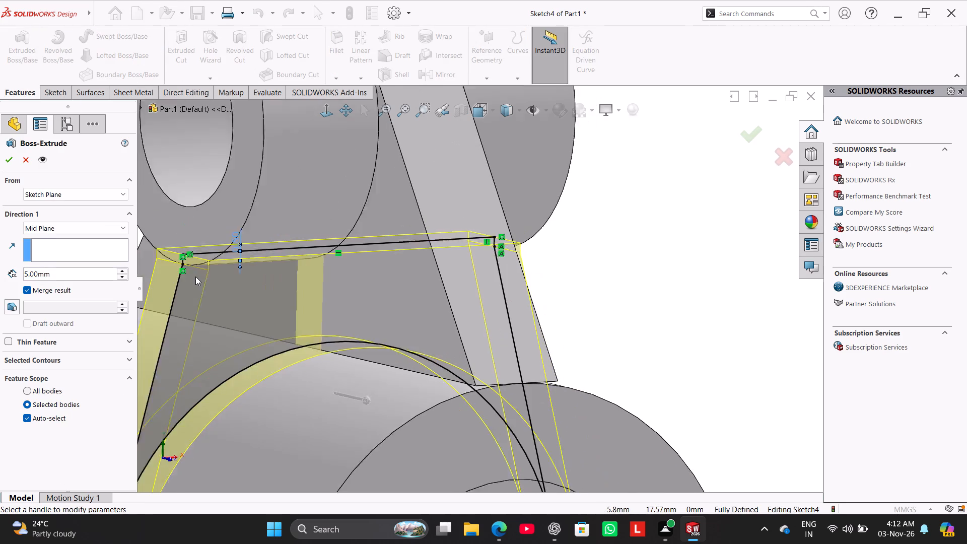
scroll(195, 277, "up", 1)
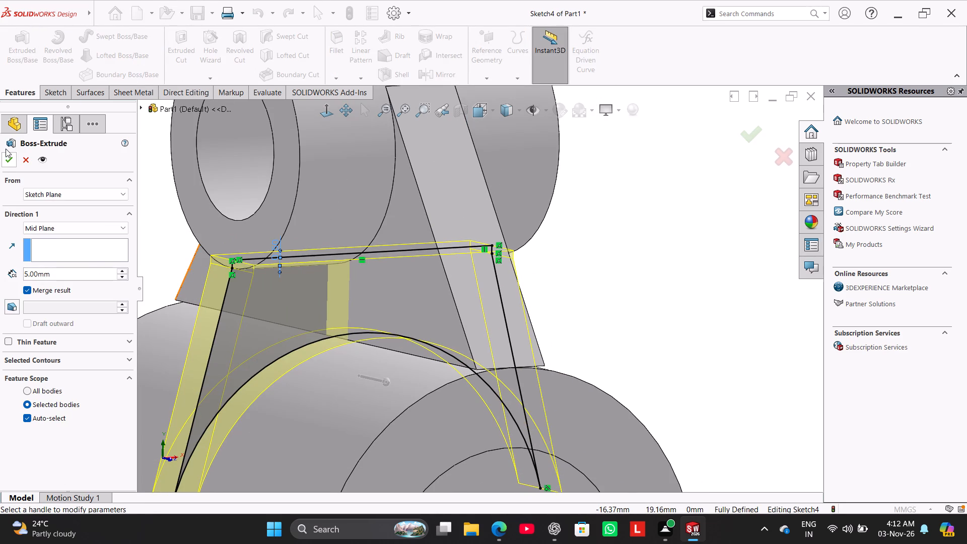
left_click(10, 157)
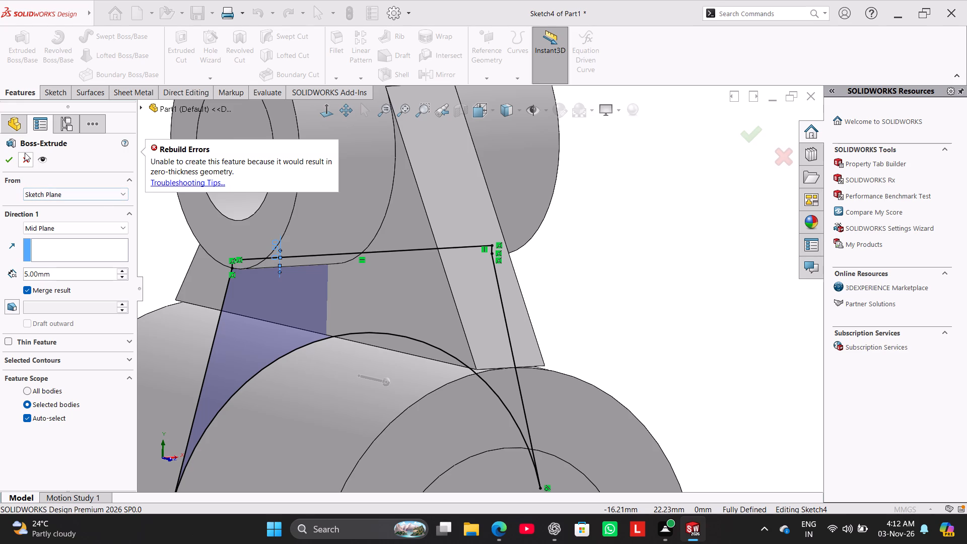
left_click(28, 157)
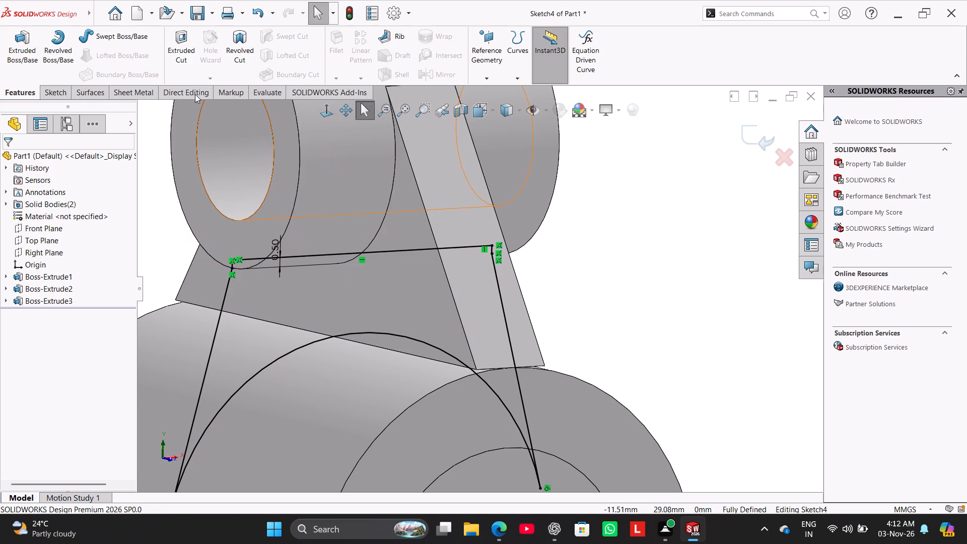
Trim away the horizontal top line that crosses the ring boss in the web sketch.
left_click(47, 94)
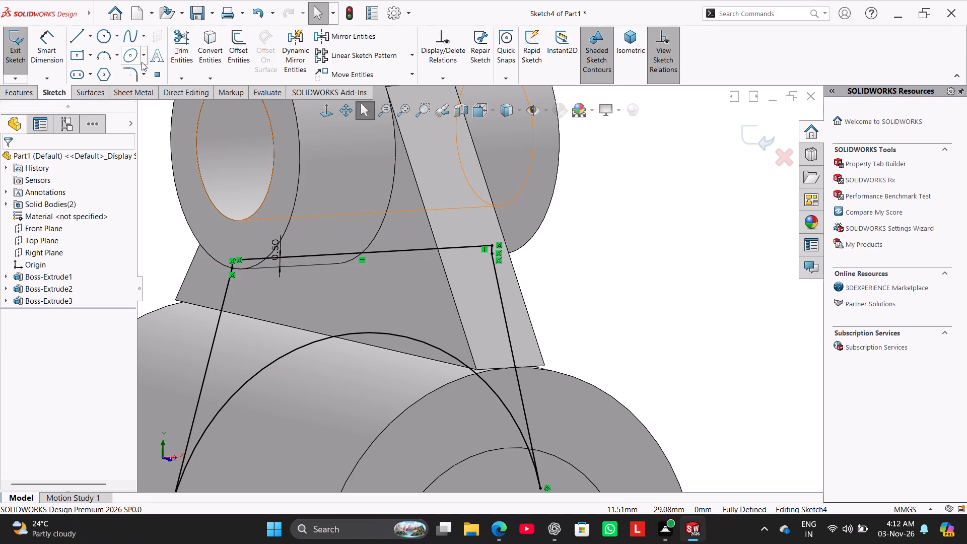
left_click(187, 45)
left_click(318, 252)
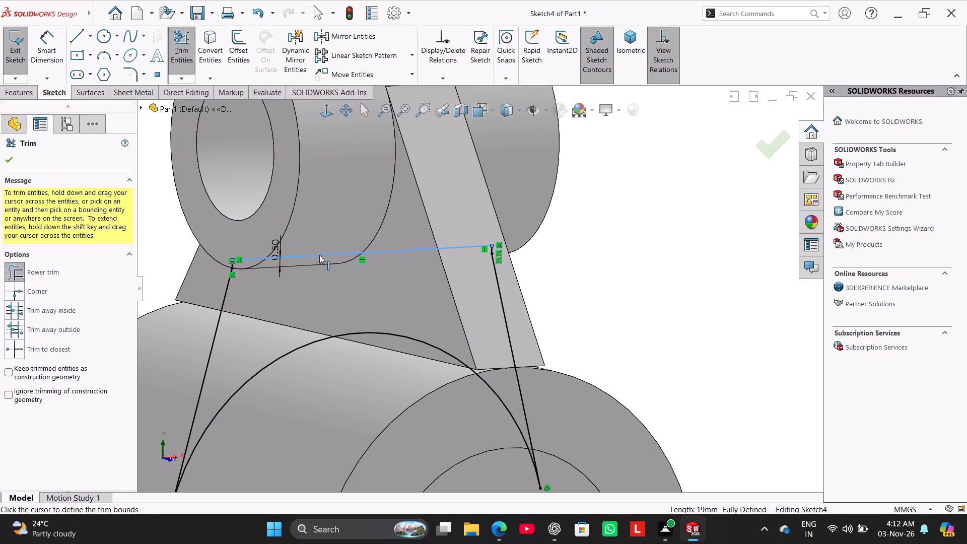
left_click_drag(322, 221, 317, 290)
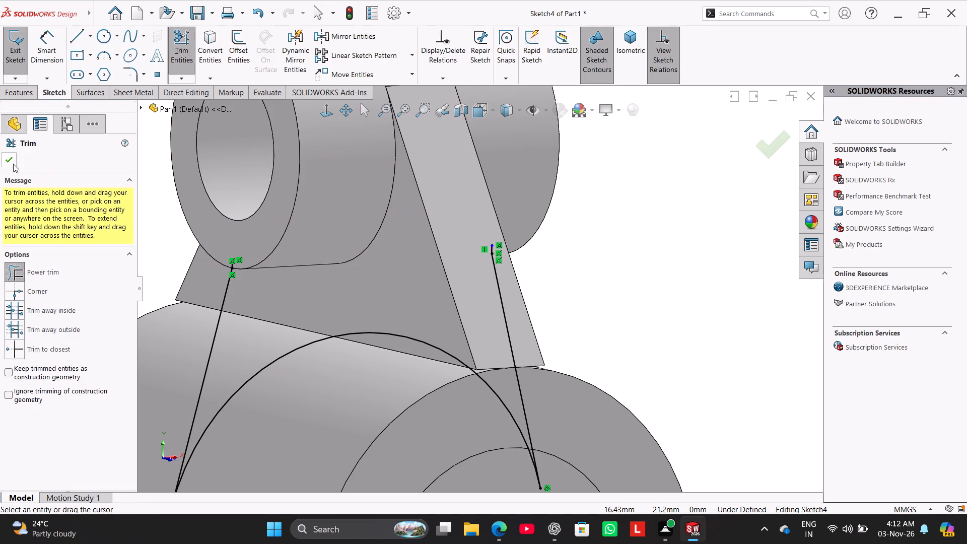
left_click(6, 161)
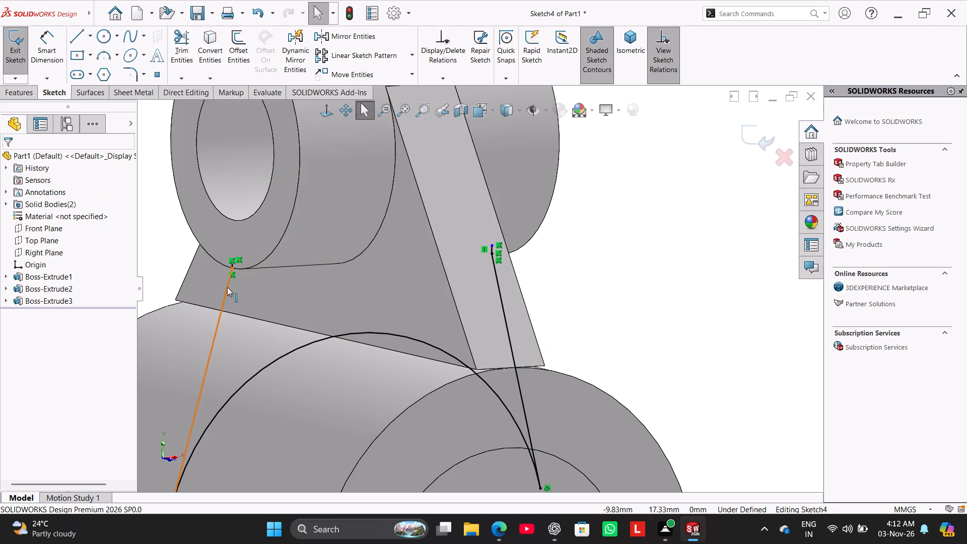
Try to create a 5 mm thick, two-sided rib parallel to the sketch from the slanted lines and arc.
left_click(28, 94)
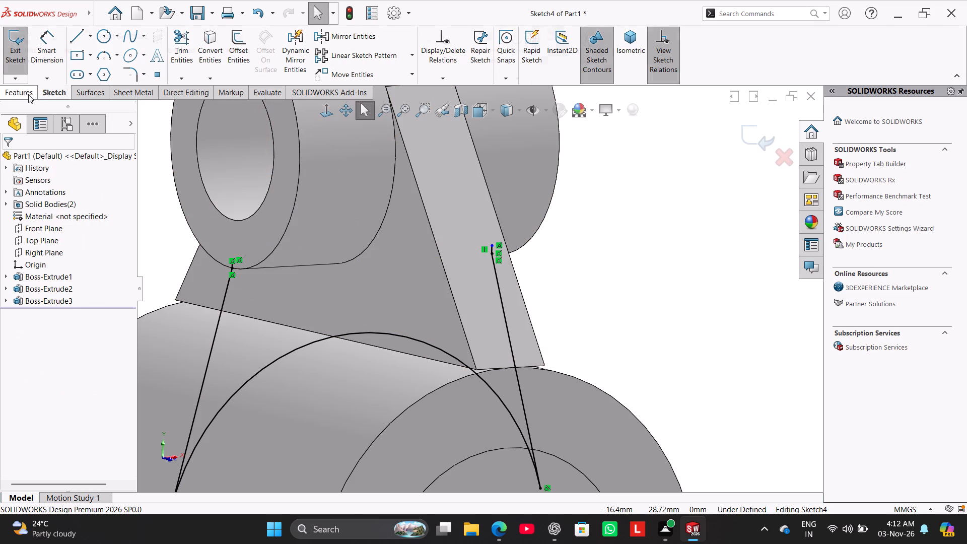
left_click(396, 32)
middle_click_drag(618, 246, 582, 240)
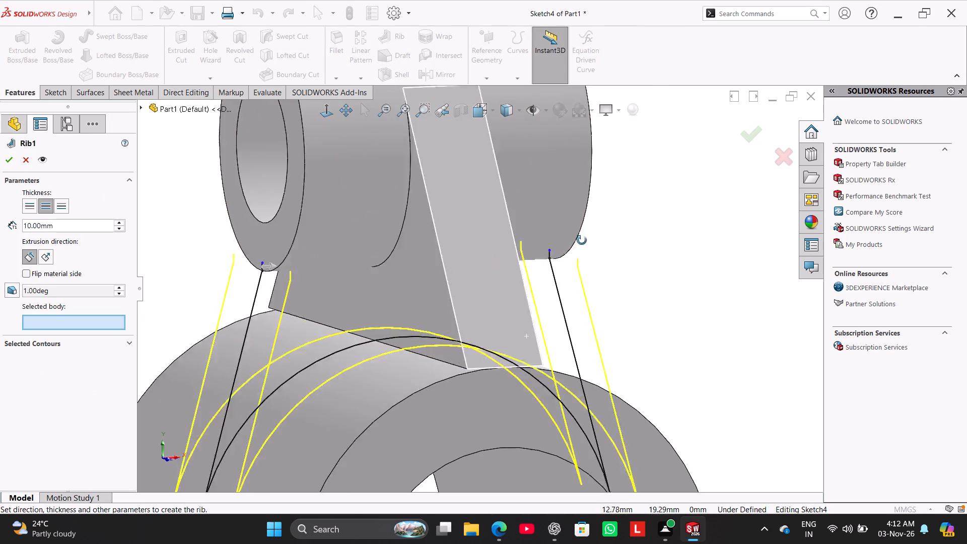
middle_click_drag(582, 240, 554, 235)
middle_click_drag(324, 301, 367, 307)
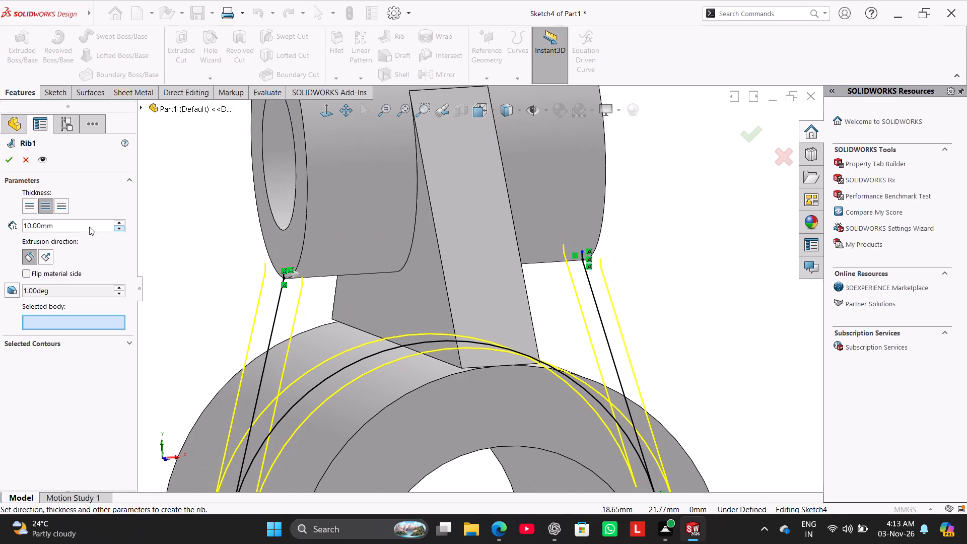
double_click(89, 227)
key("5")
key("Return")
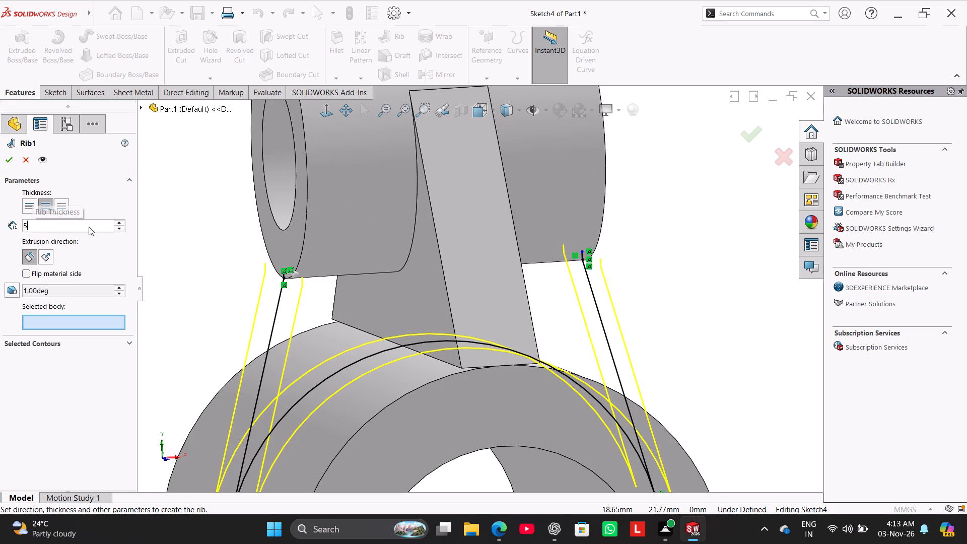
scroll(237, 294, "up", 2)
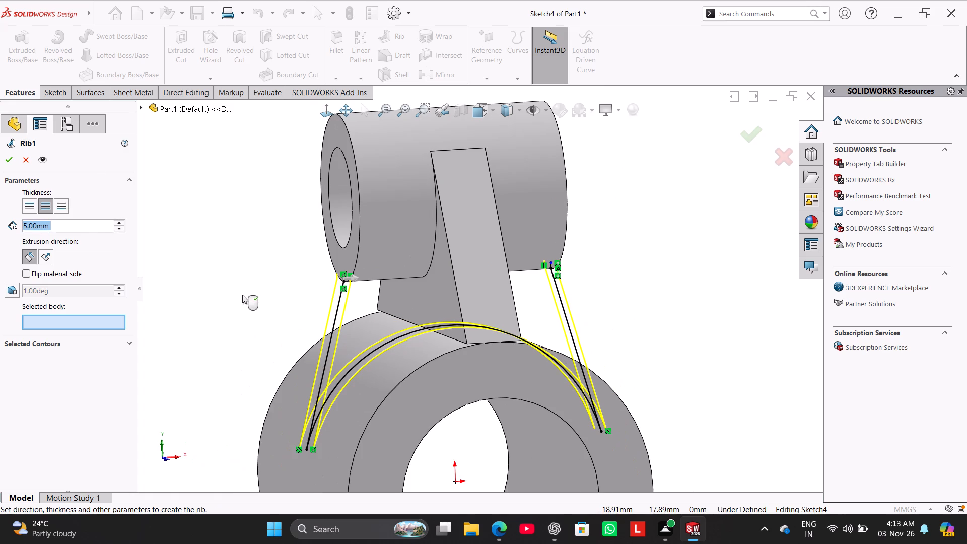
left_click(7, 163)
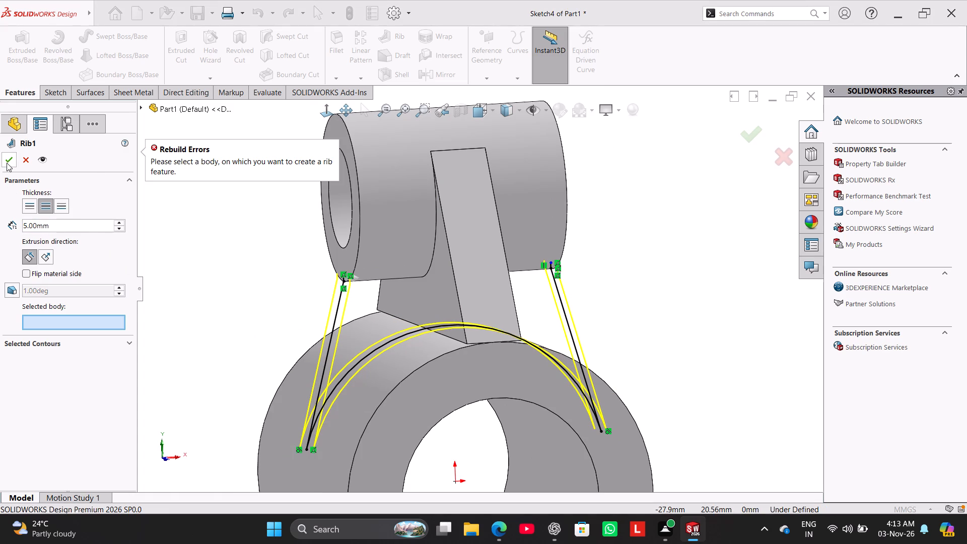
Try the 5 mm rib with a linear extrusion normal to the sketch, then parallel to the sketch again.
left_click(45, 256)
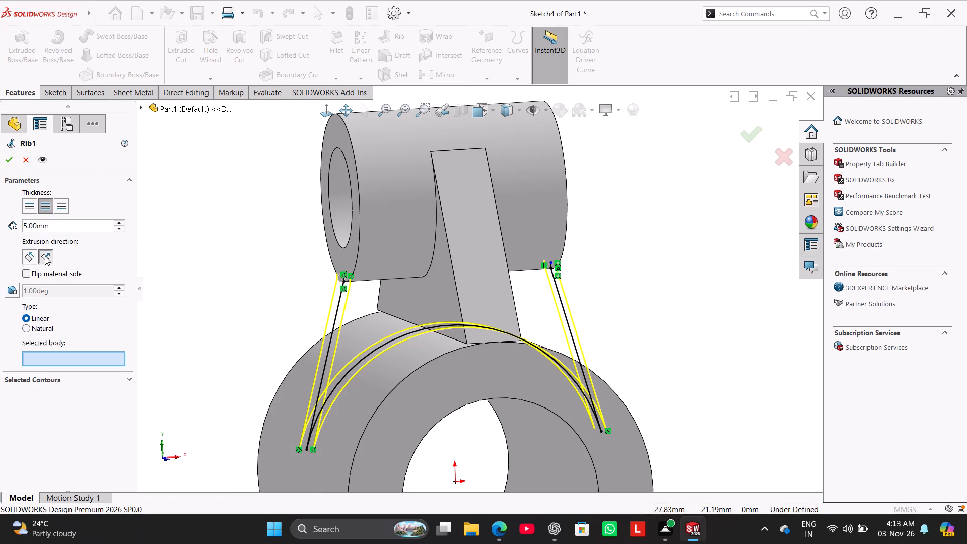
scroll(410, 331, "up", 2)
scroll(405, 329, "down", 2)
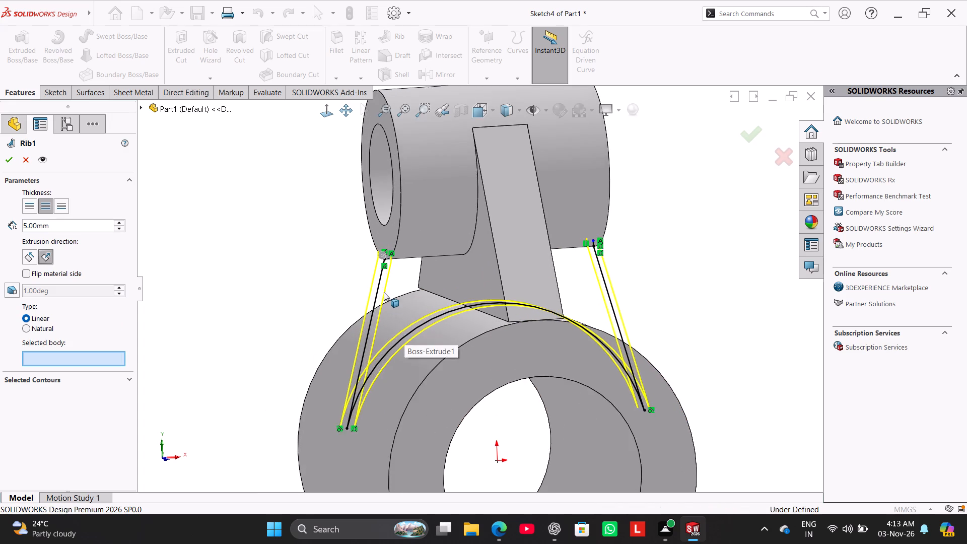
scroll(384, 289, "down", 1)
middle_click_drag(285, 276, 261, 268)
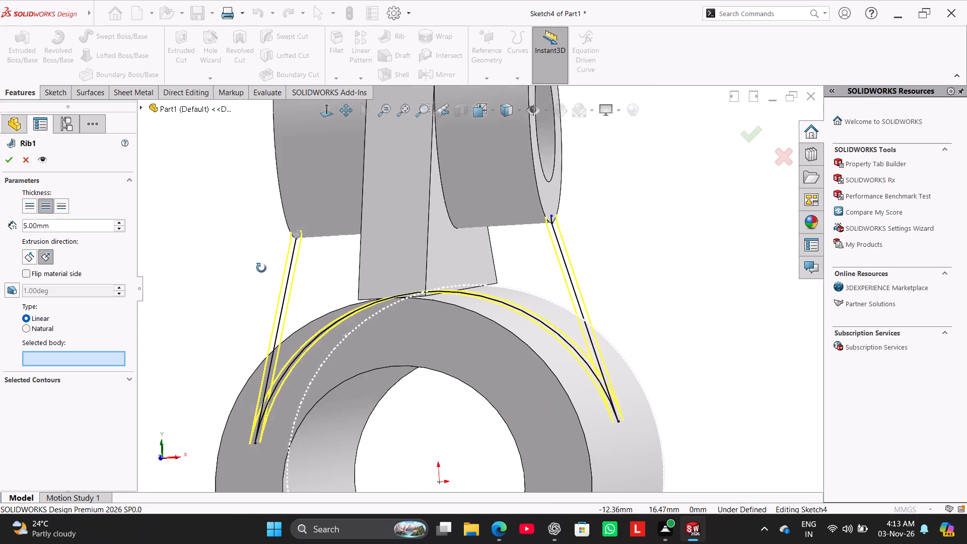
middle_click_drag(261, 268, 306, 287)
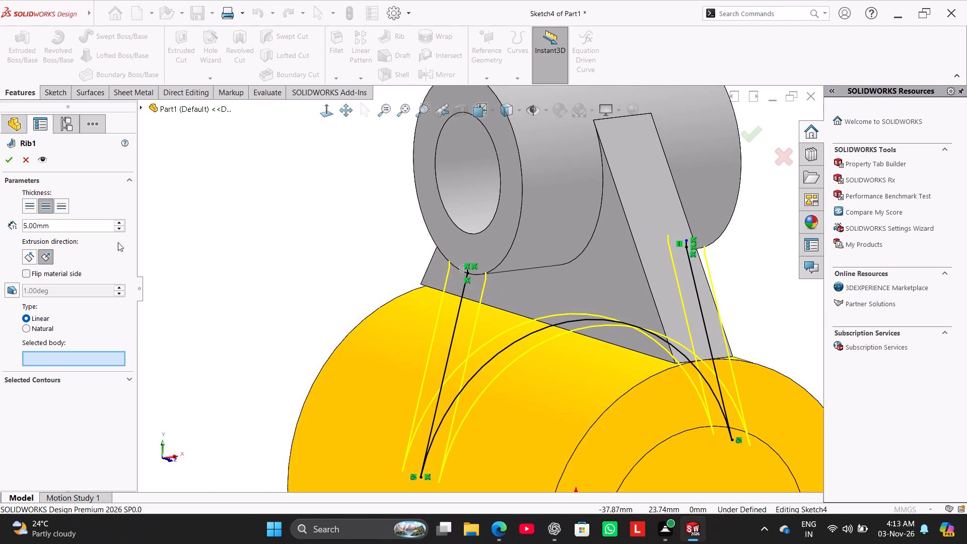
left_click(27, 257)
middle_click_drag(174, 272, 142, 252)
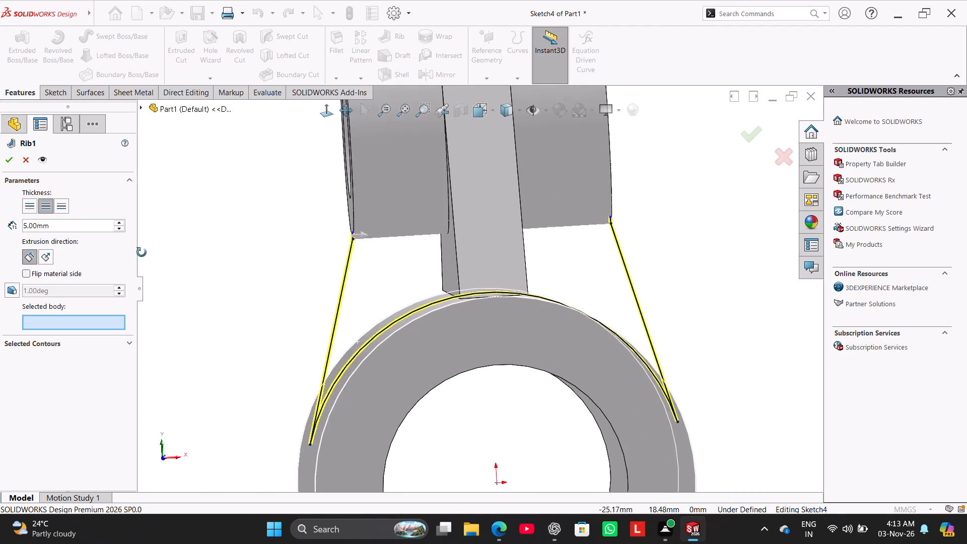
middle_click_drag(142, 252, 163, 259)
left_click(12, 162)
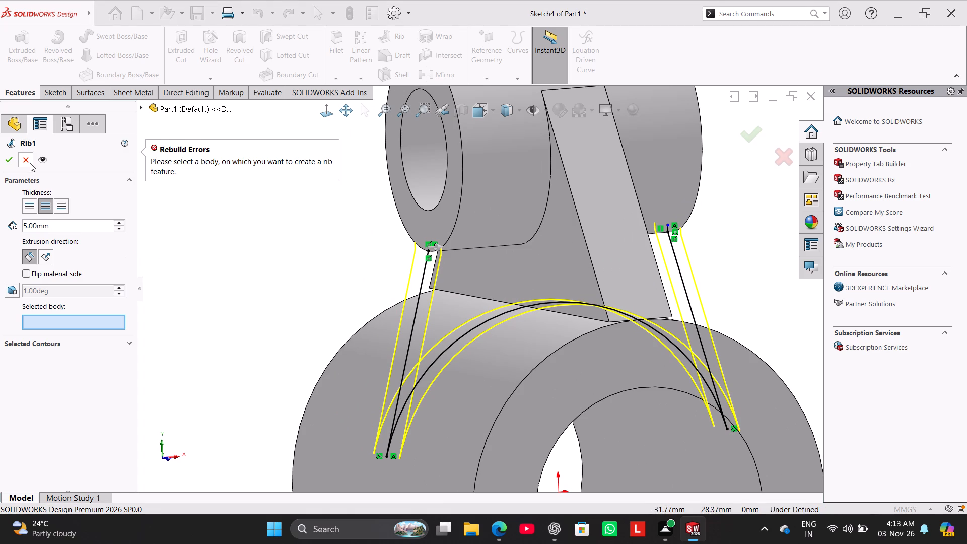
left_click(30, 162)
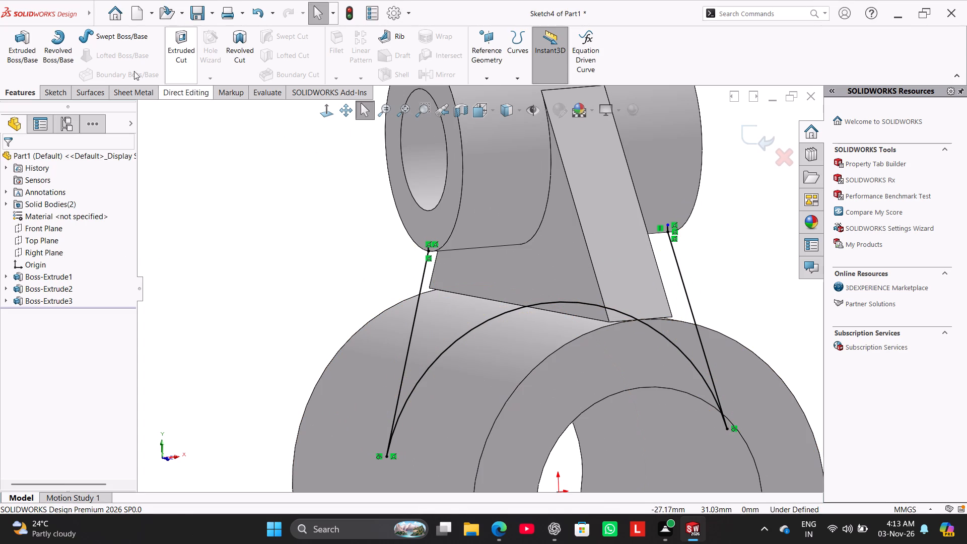
Trim away the arc over the large cylinder, leaving the two slanted side lines.
left_click(66, 92)
left_click(175, 56)
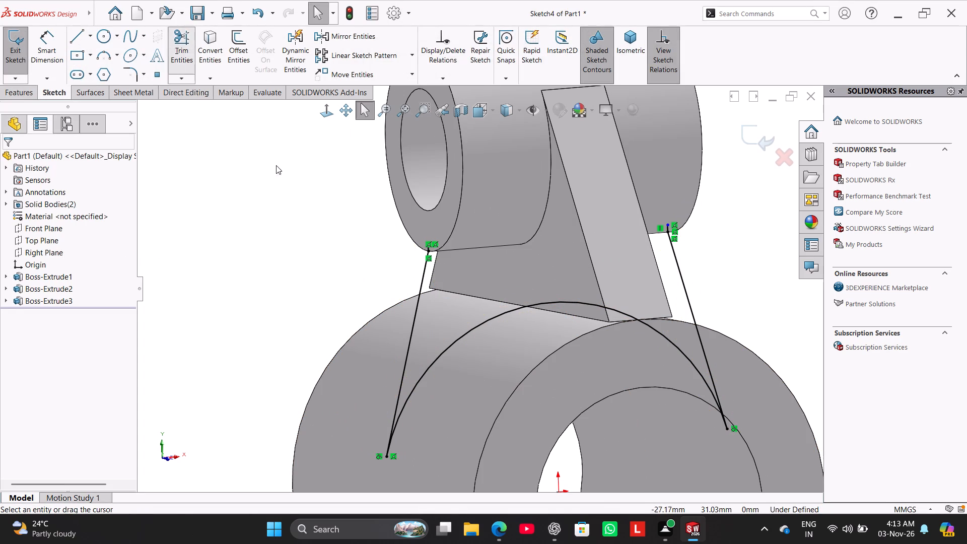
left_click_drag(465, 297, 497, 347)
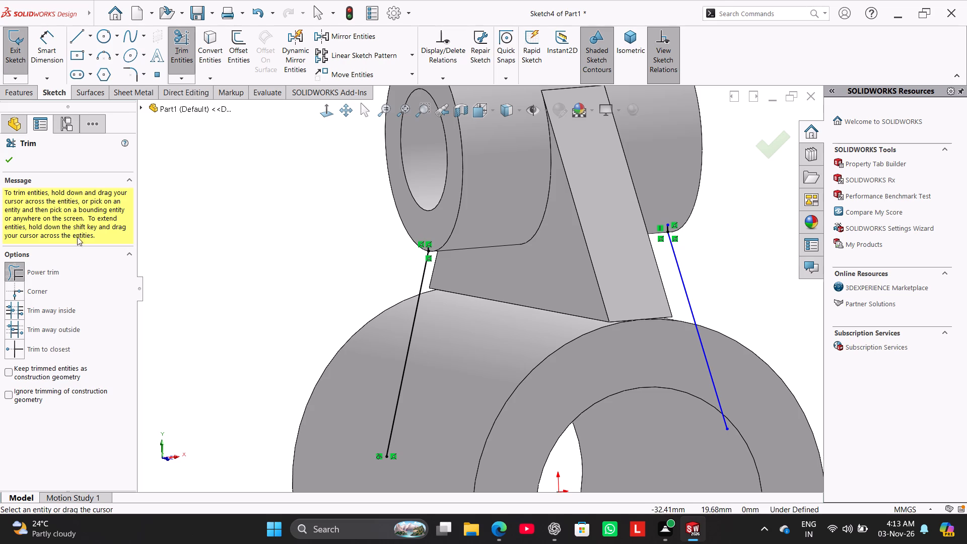
left_click(5, 161)
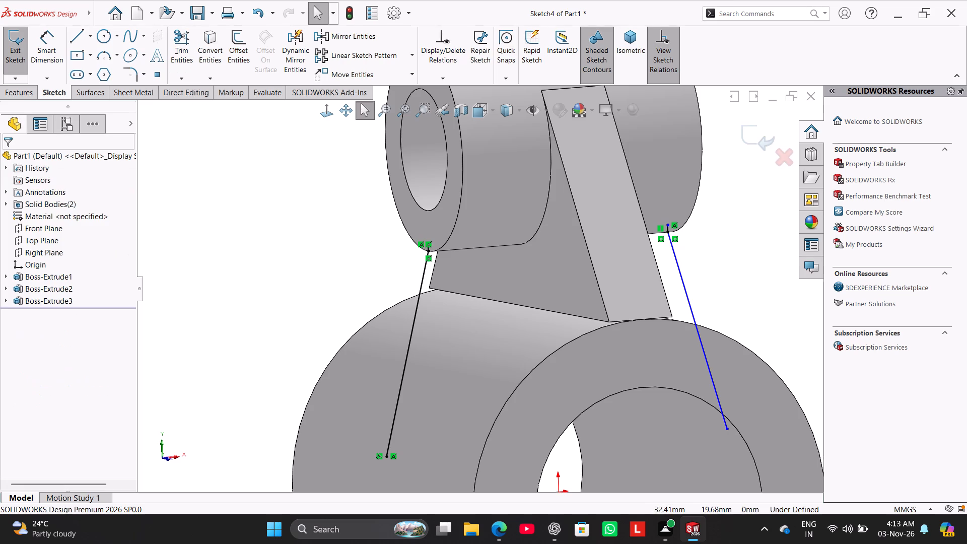
Try to create a 5 mm thick natural-type rib normal to the sketch from the two slanted lines.
left_click(14, 89)
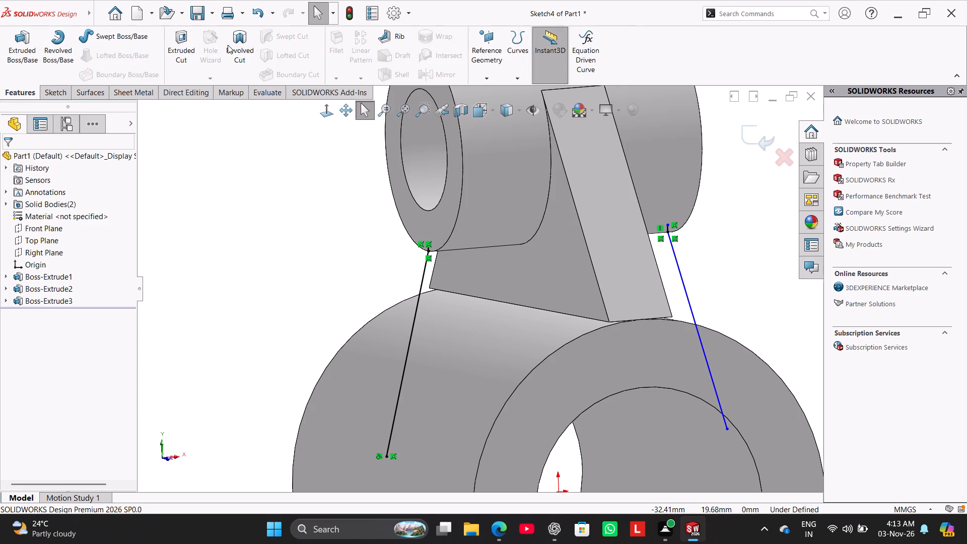
left_click(403, 37)
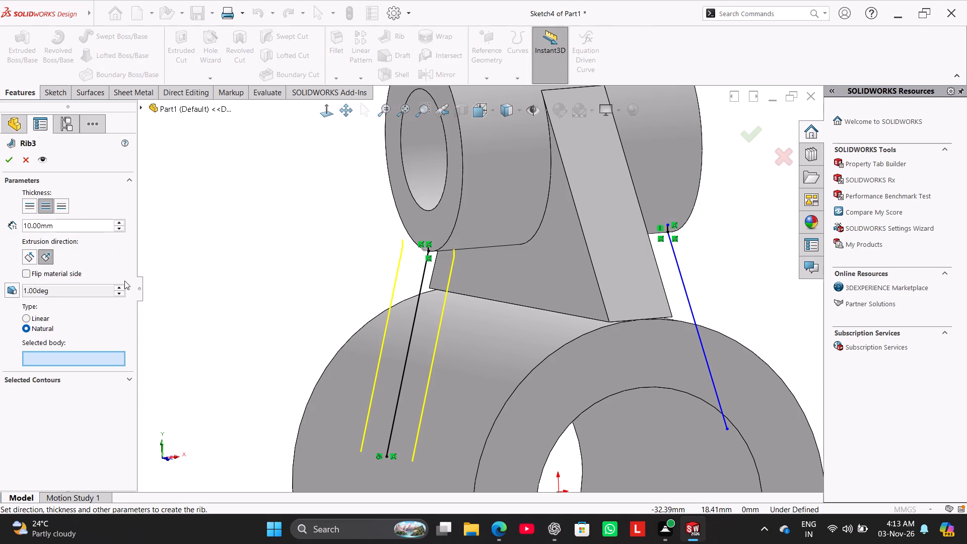
double_click(77, 228)
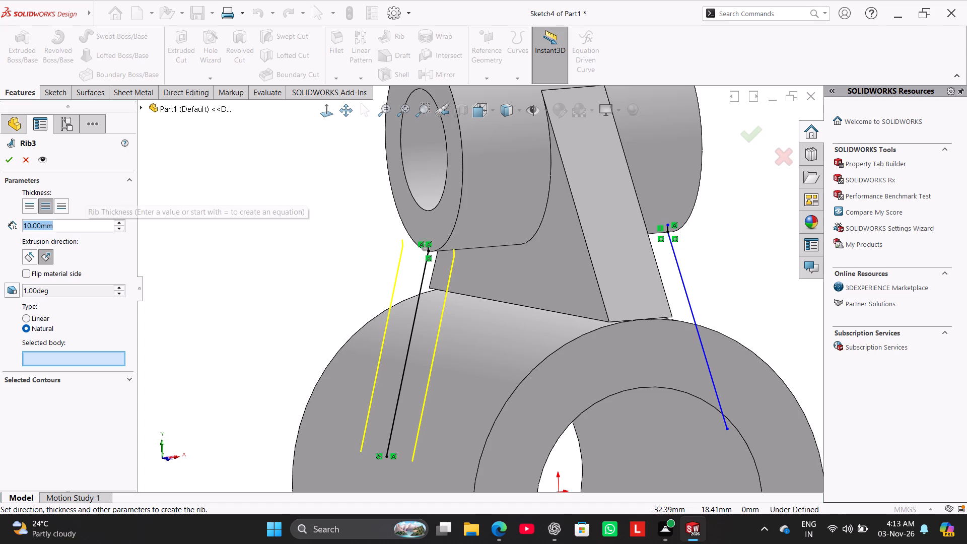
key("5")
key("Return")
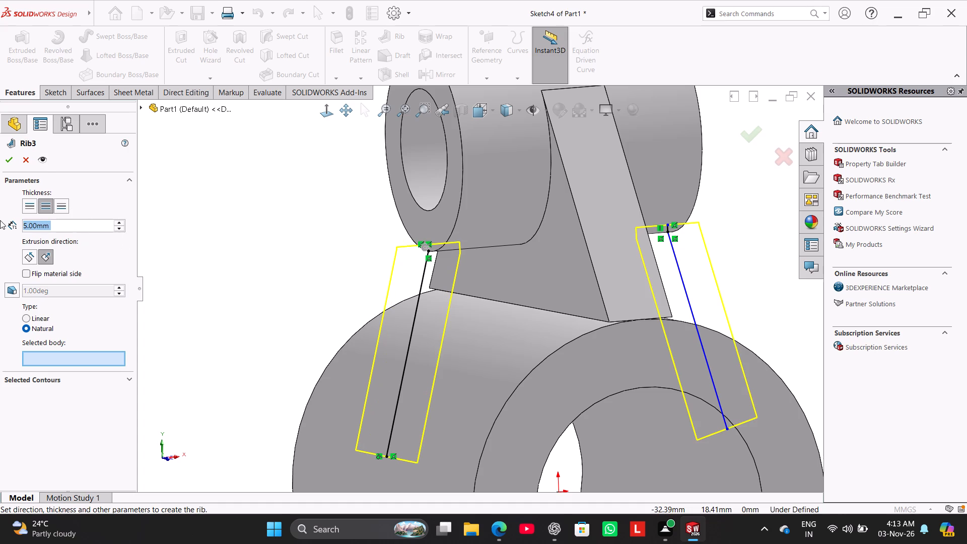
left_click(9, 155)
triple_click(12, 162)
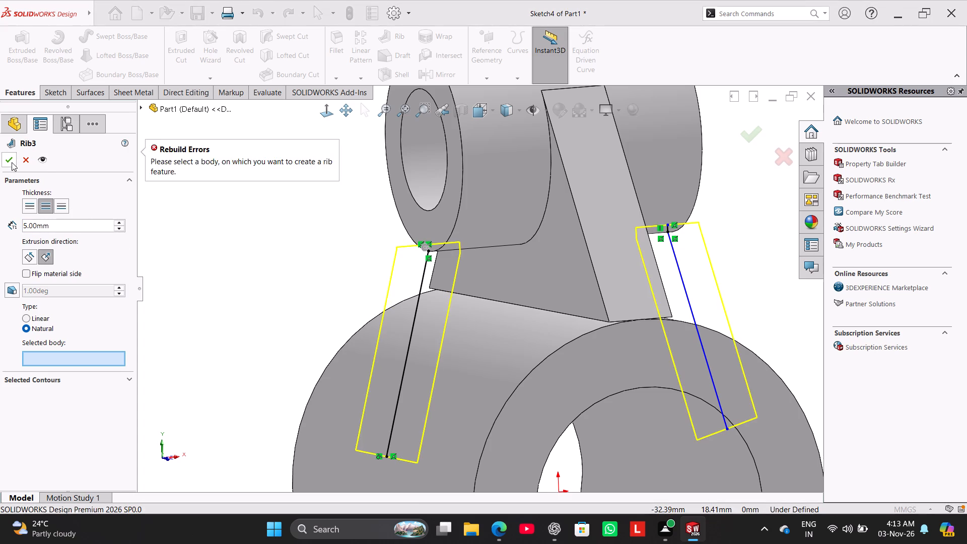
left_click(12, 162)
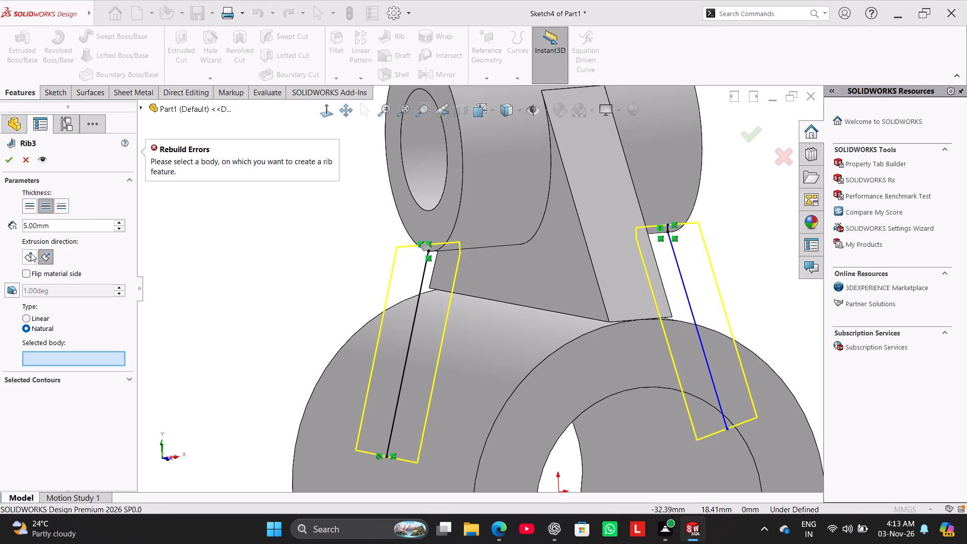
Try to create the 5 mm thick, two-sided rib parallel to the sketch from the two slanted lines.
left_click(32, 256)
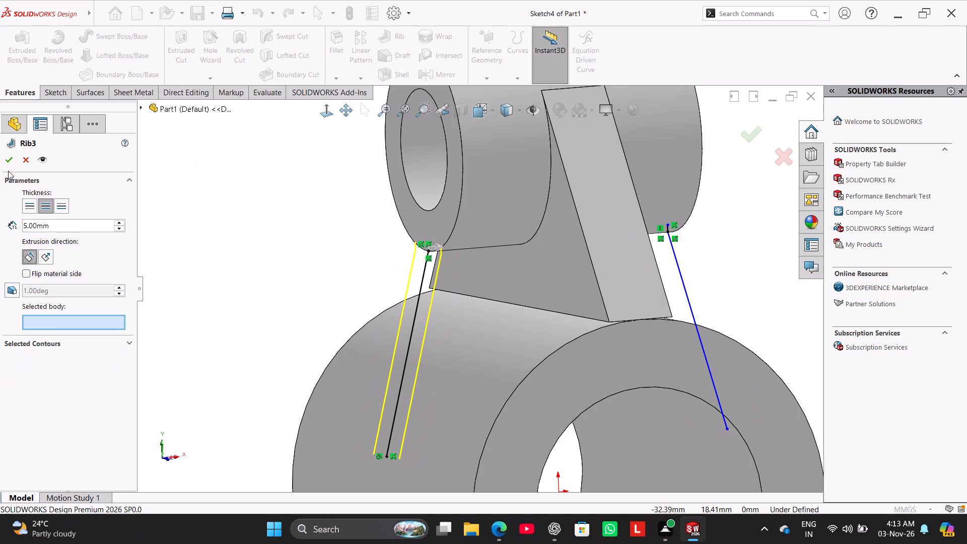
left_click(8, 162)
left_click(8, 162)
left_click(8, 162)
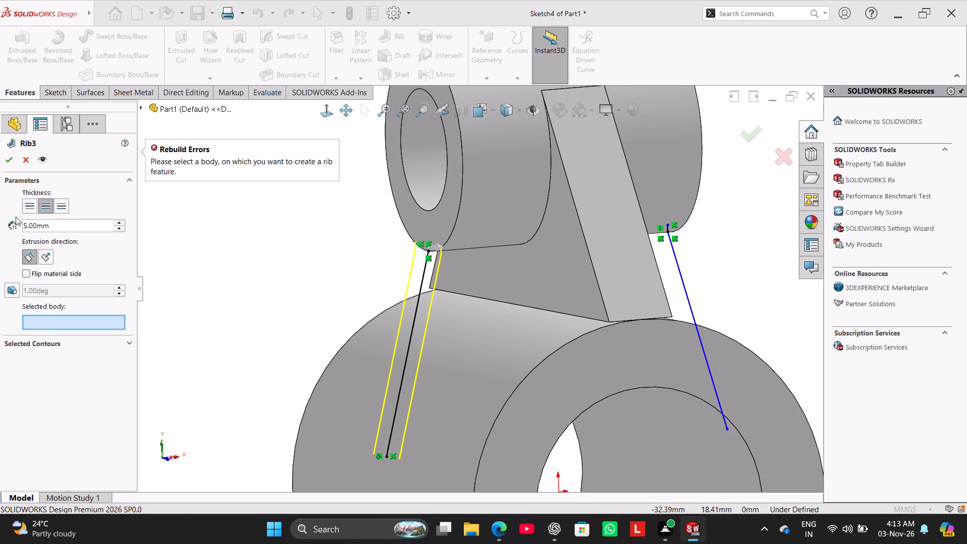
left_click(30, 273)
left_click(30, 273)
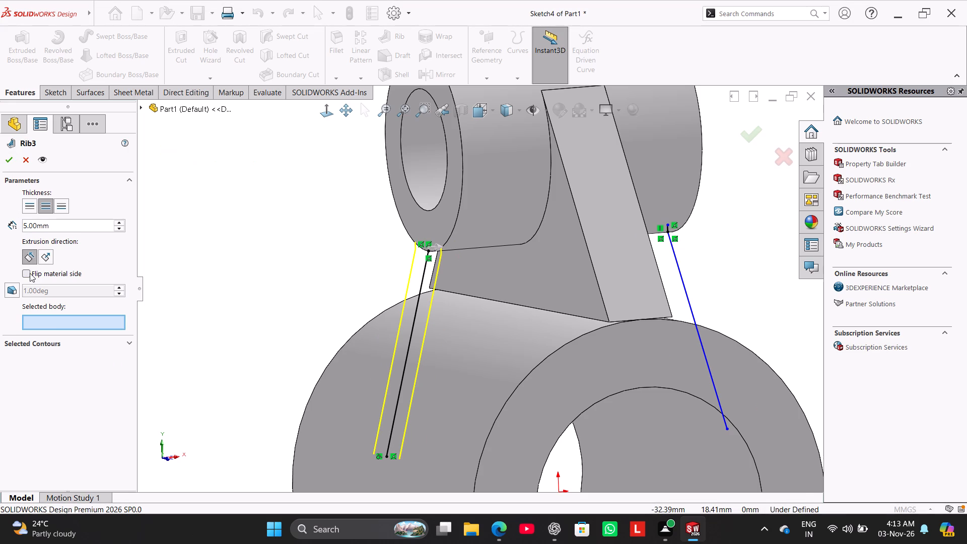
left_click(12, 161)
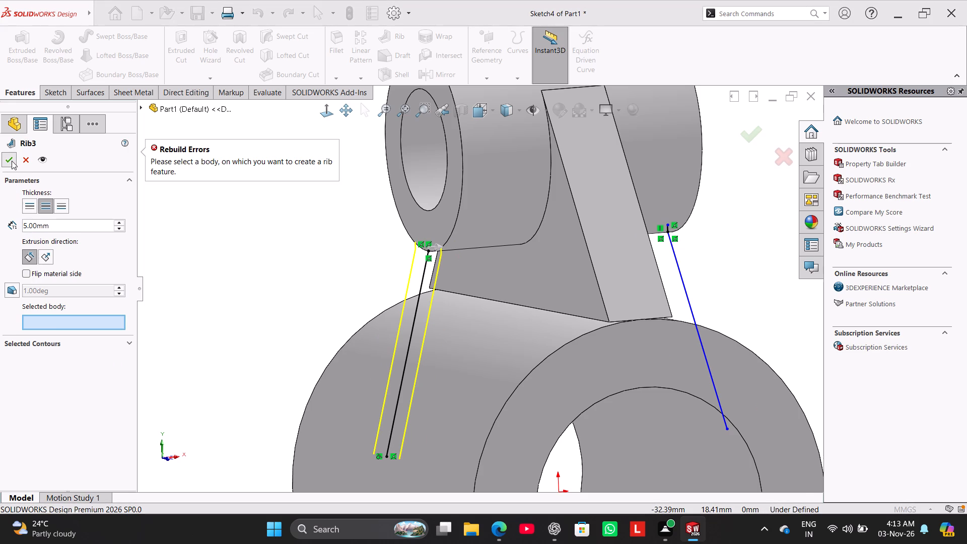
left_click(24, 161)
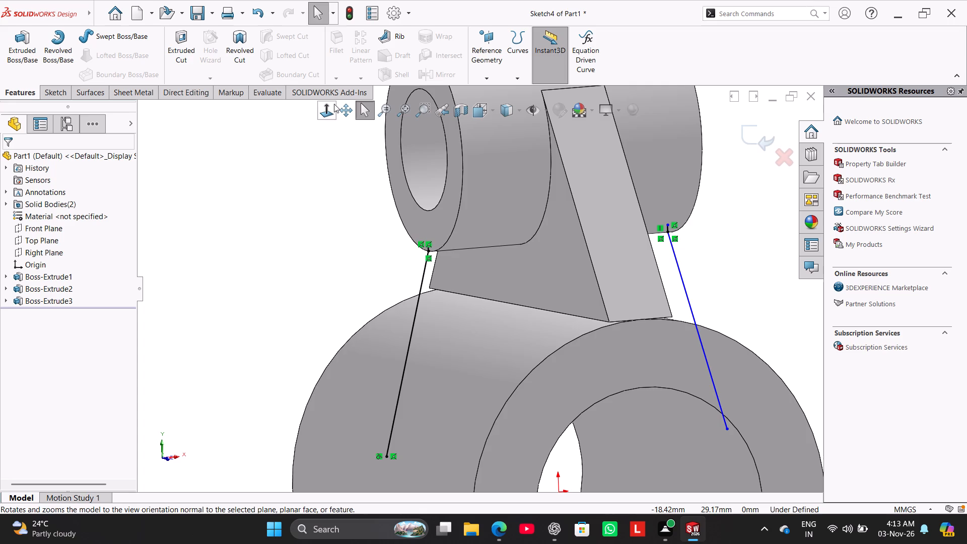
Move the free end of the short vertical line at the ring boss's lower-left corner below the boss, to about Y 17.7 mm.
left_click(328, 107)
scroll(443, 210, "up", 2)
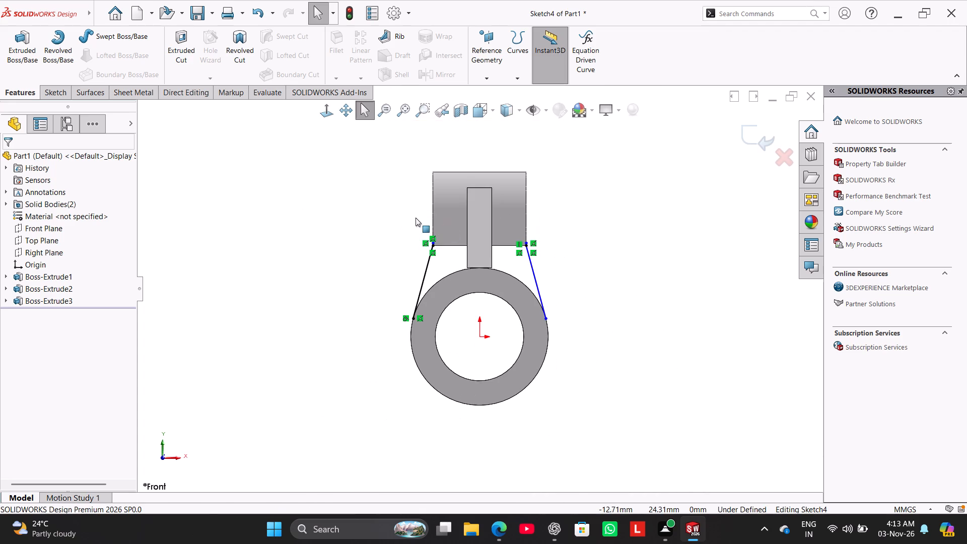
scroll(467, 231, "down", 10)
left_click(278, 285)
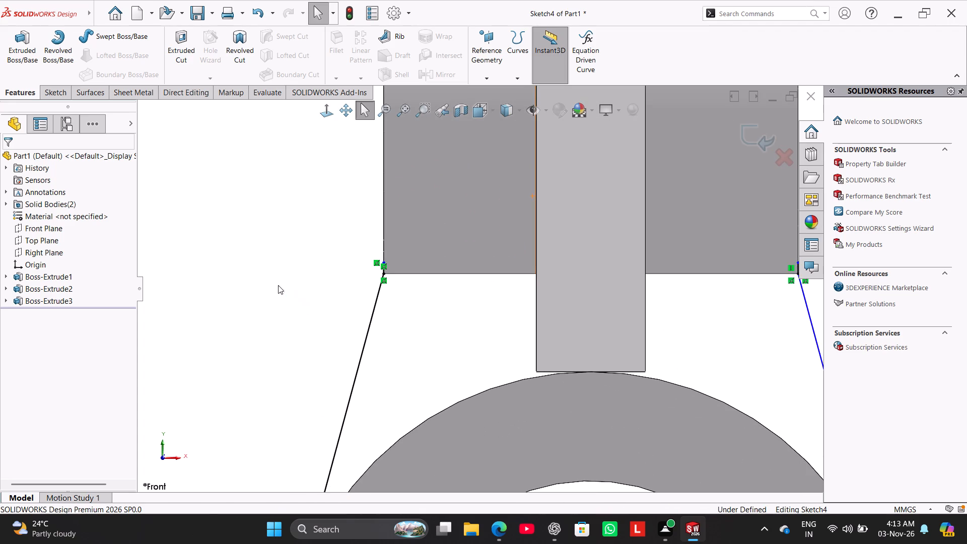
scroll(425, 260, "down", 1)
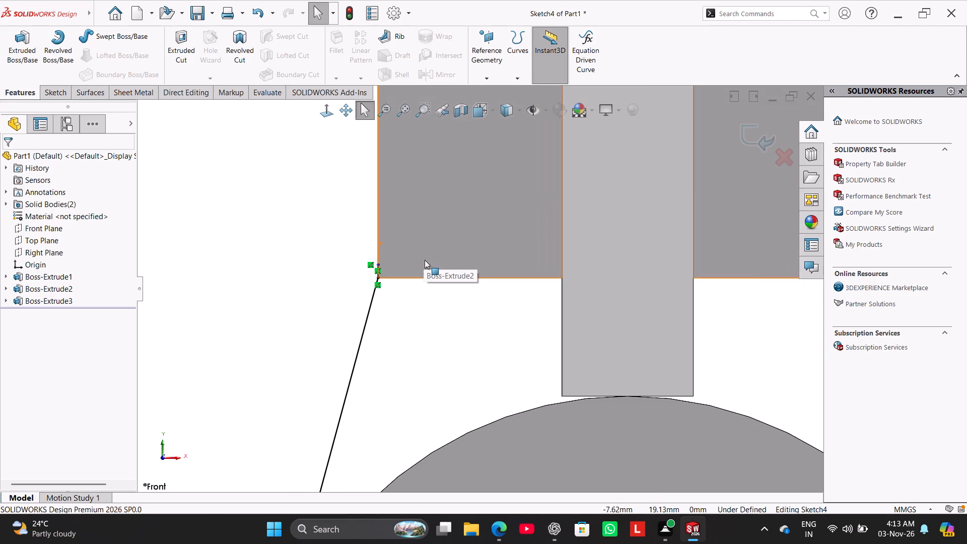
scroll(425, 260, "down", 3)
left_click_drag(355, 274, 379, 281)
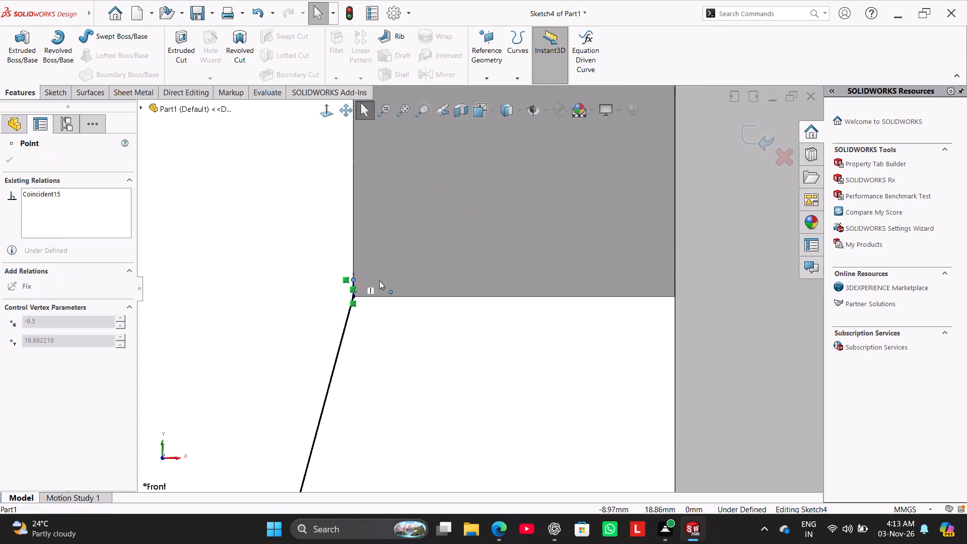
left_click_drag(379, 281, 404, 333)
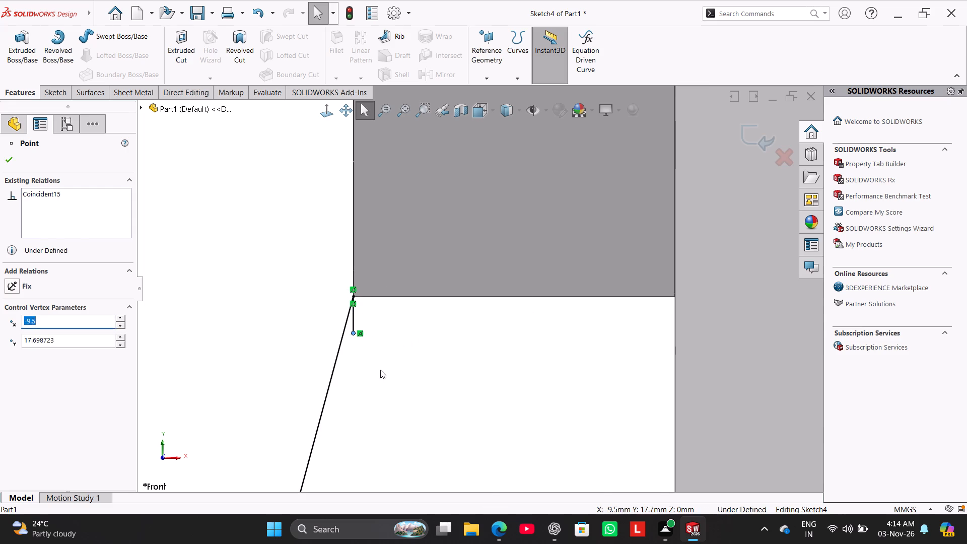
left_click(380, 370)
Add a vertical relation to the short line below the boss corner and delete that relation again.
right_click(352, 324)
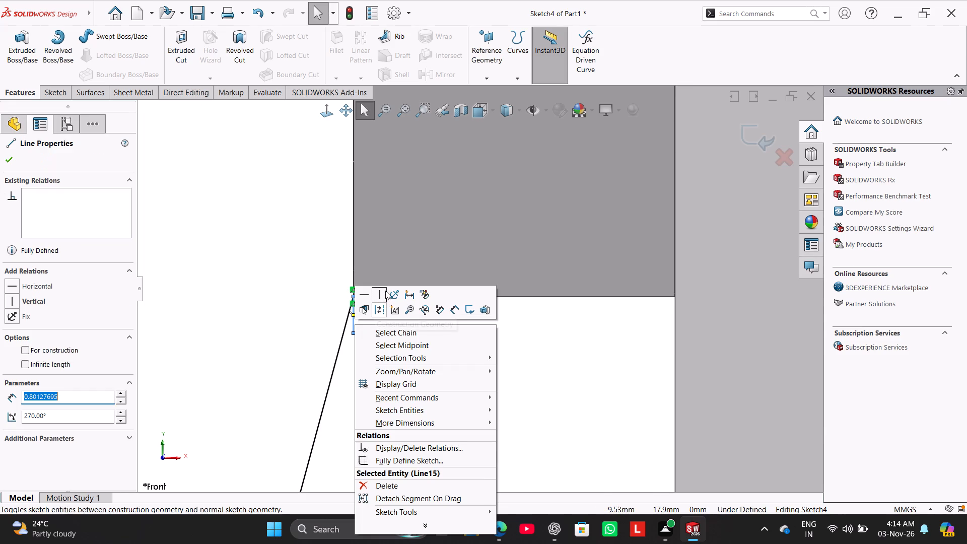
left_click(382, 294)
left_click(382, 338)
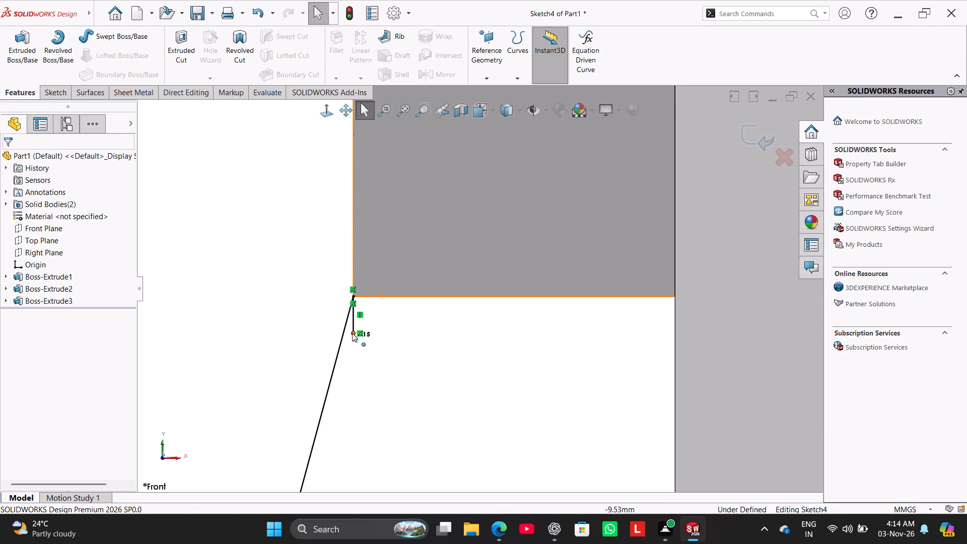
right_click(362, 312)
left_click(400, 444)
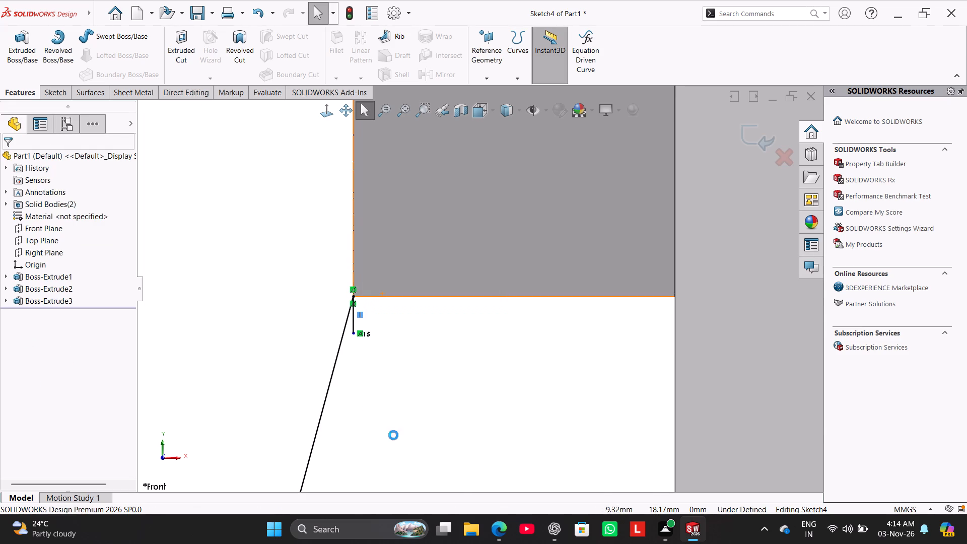
Delete the coincident relation on the short line's free end and move that end onto the ring boss's bottom edge.
left_click_drag(352, 333, 387, 347)
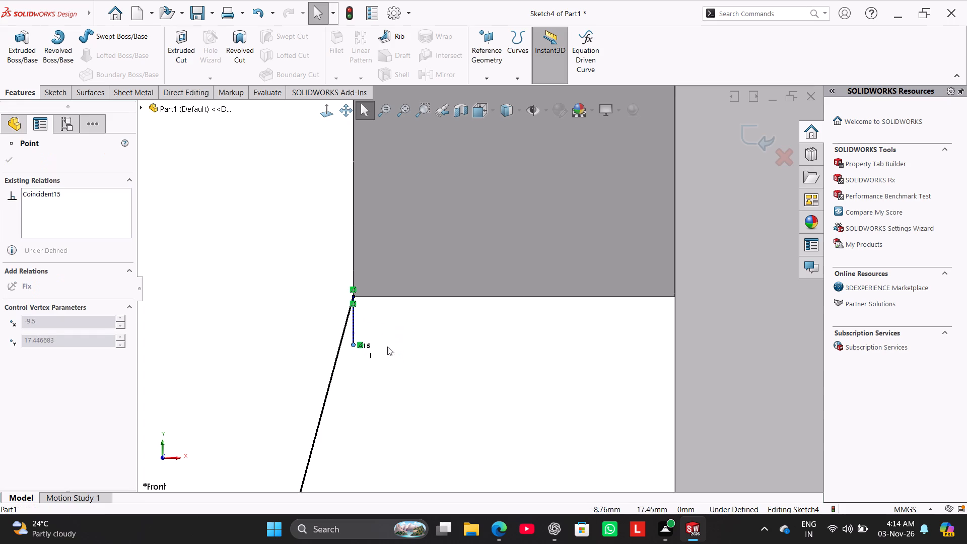
left_click_drag(387, 347, 387, 345)
right_click(358, 343)
left_click(390, 477)
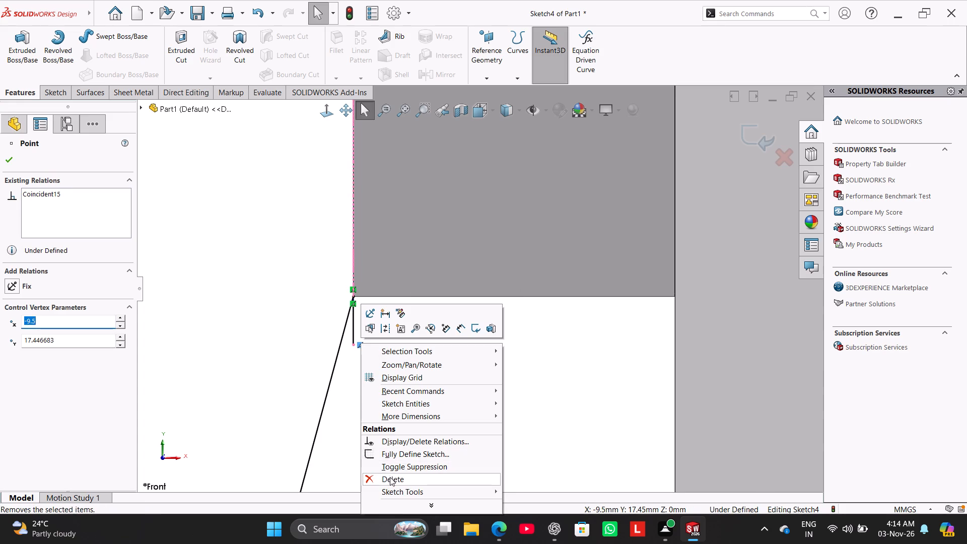
left_click_drag(353, 345, 410, 296)
left_click(411, 342)
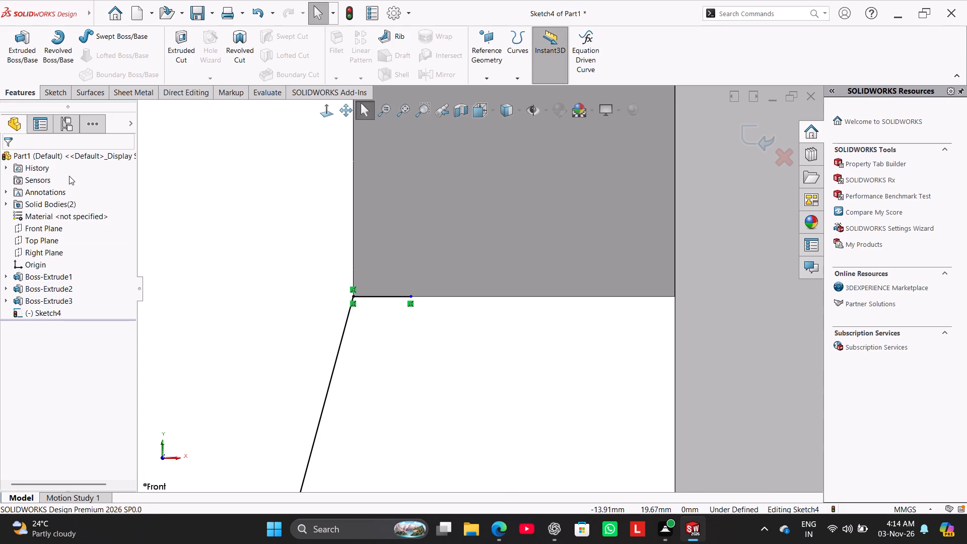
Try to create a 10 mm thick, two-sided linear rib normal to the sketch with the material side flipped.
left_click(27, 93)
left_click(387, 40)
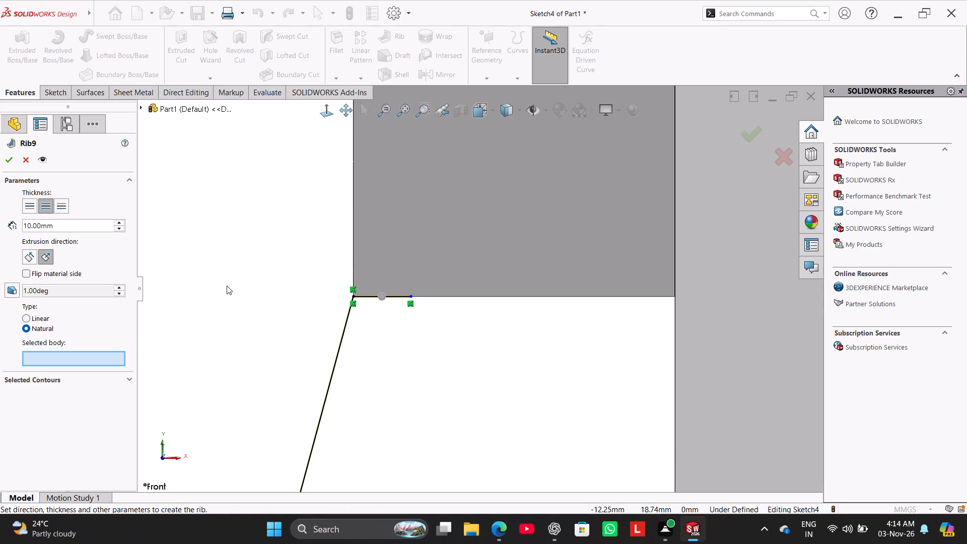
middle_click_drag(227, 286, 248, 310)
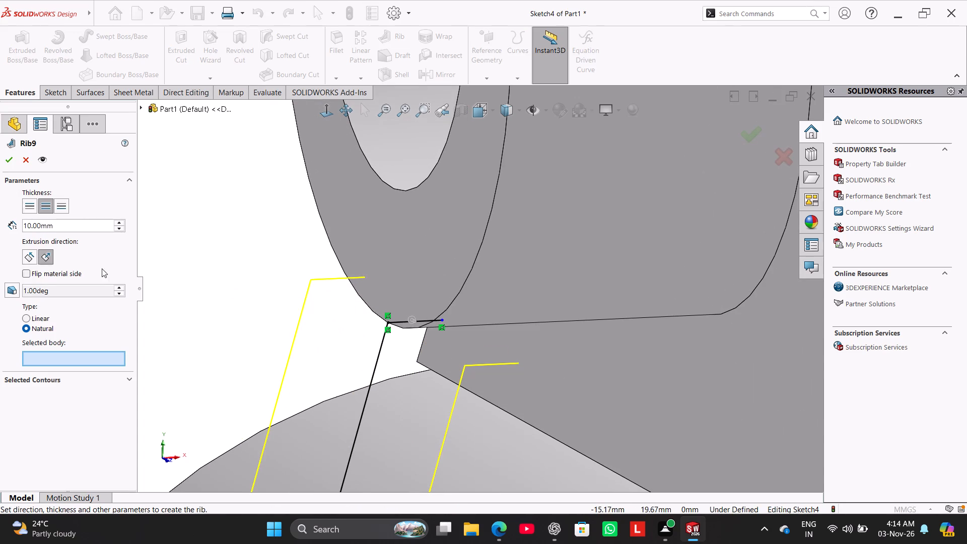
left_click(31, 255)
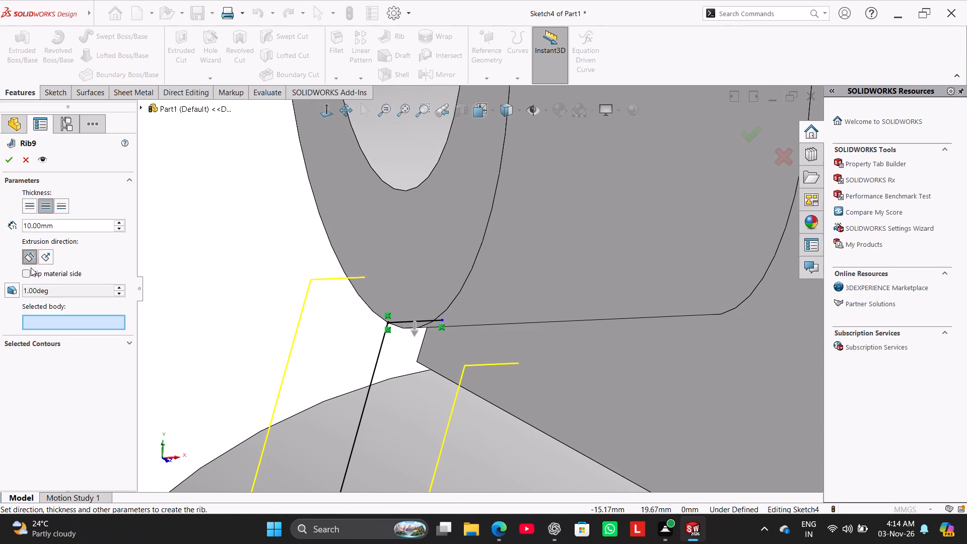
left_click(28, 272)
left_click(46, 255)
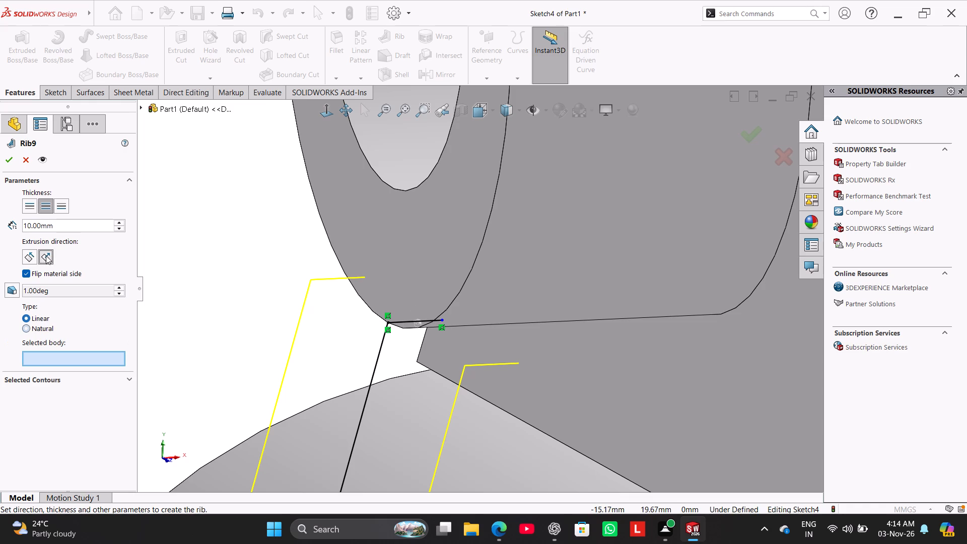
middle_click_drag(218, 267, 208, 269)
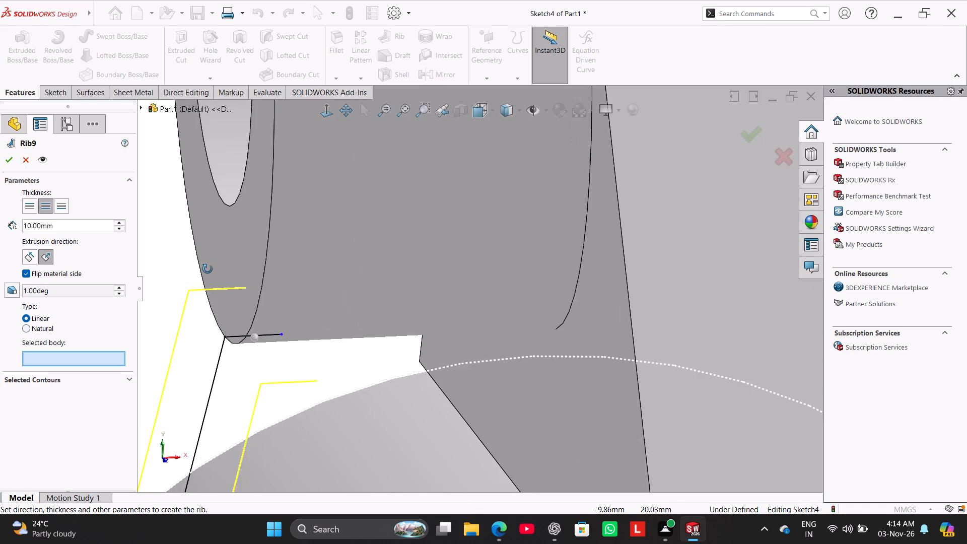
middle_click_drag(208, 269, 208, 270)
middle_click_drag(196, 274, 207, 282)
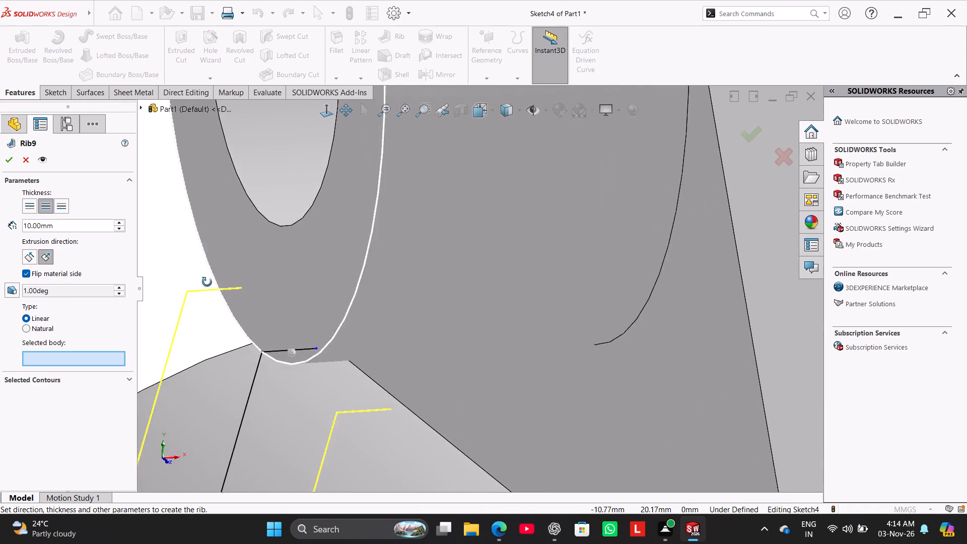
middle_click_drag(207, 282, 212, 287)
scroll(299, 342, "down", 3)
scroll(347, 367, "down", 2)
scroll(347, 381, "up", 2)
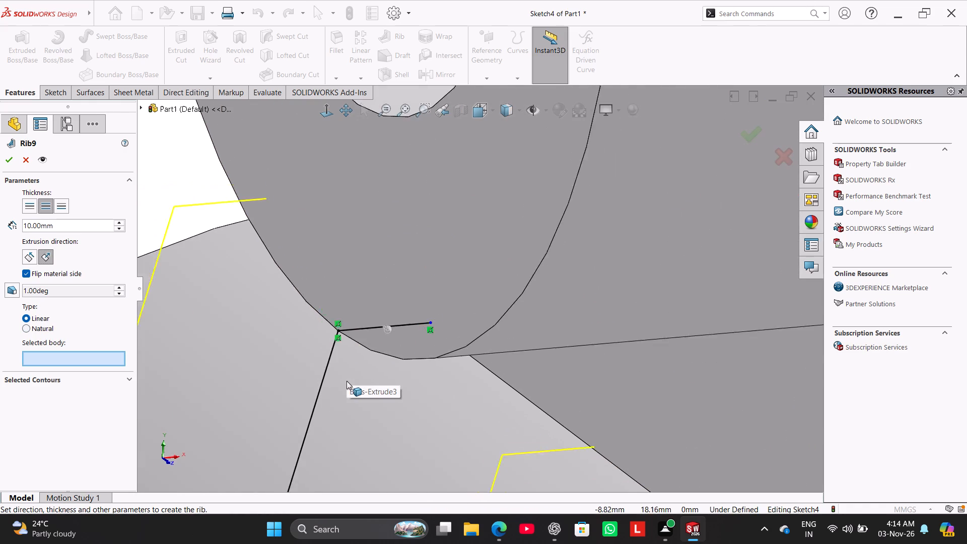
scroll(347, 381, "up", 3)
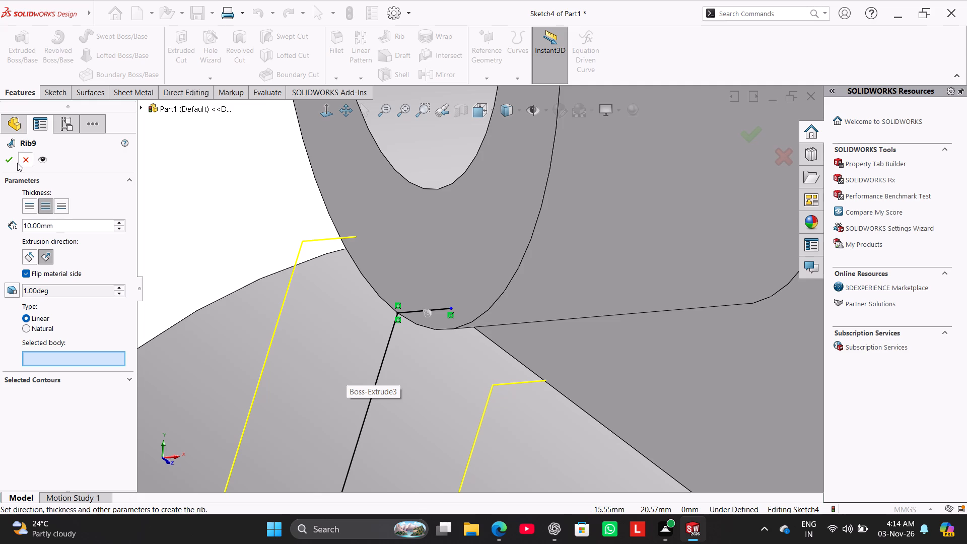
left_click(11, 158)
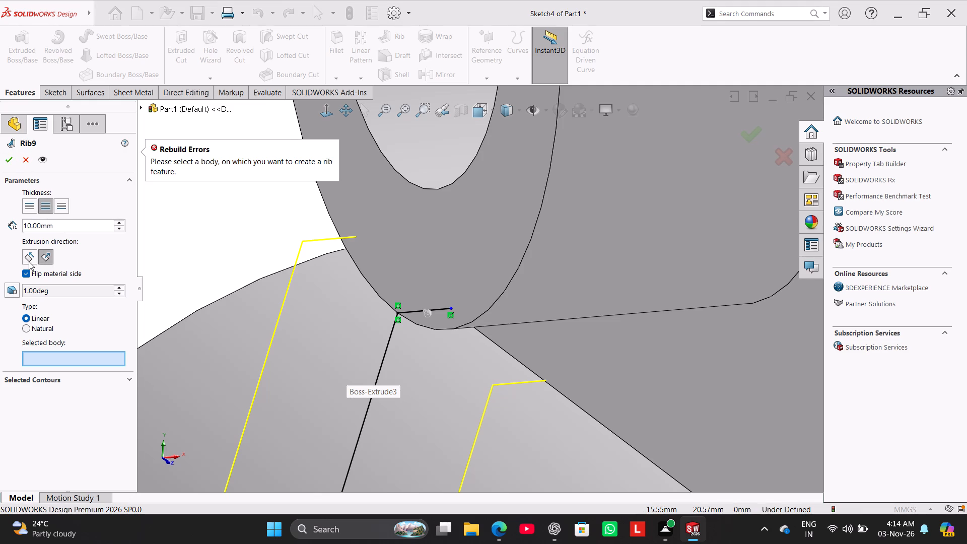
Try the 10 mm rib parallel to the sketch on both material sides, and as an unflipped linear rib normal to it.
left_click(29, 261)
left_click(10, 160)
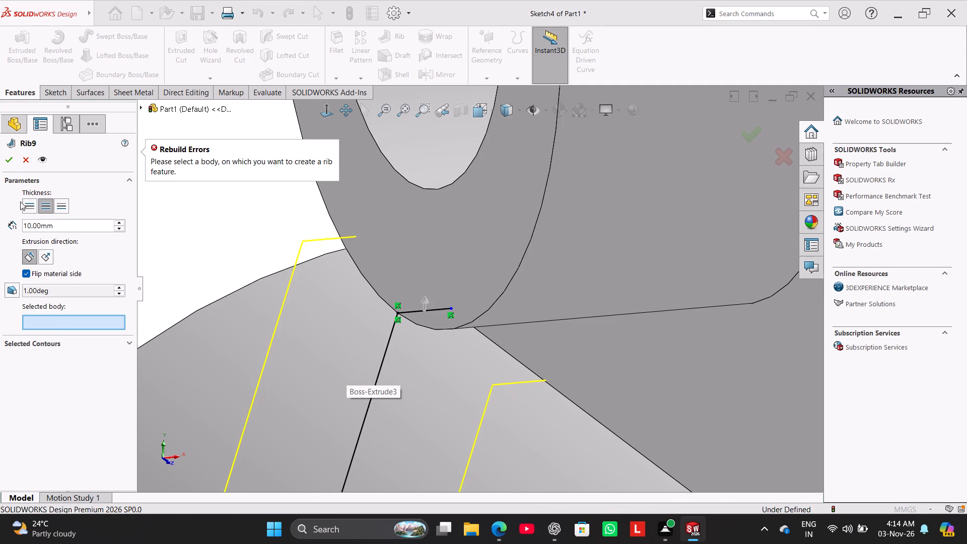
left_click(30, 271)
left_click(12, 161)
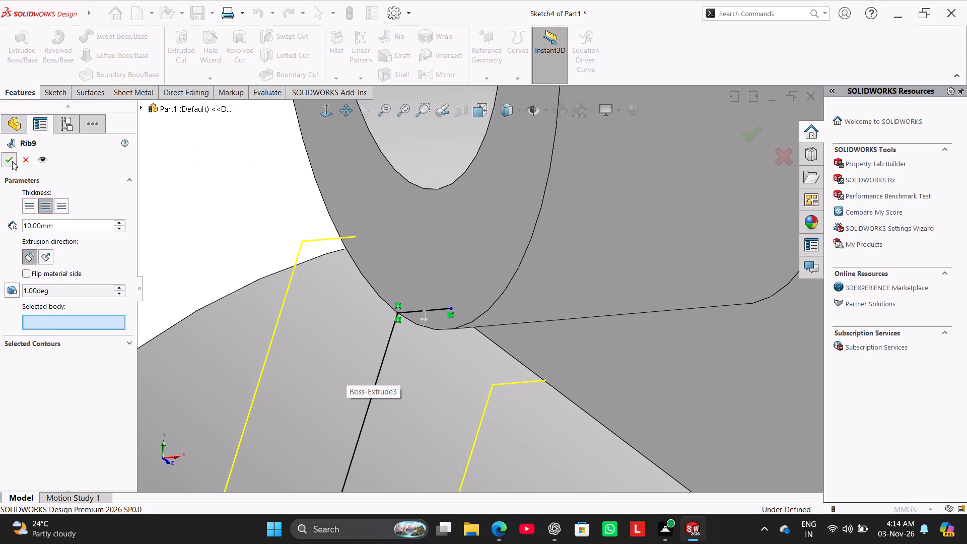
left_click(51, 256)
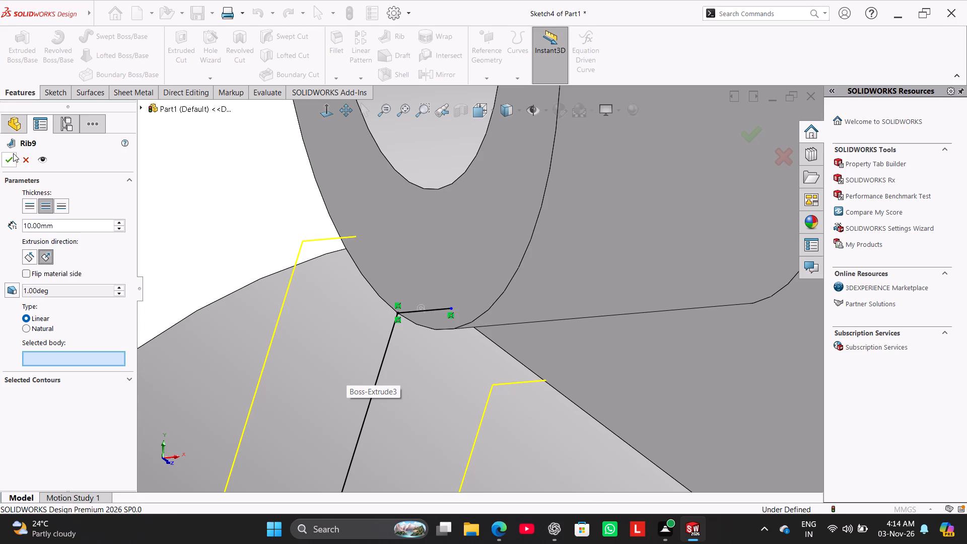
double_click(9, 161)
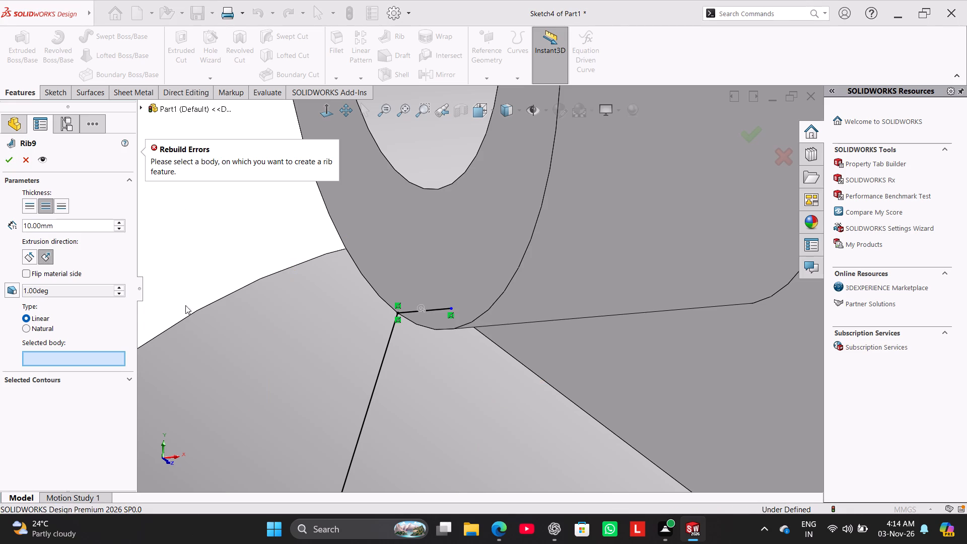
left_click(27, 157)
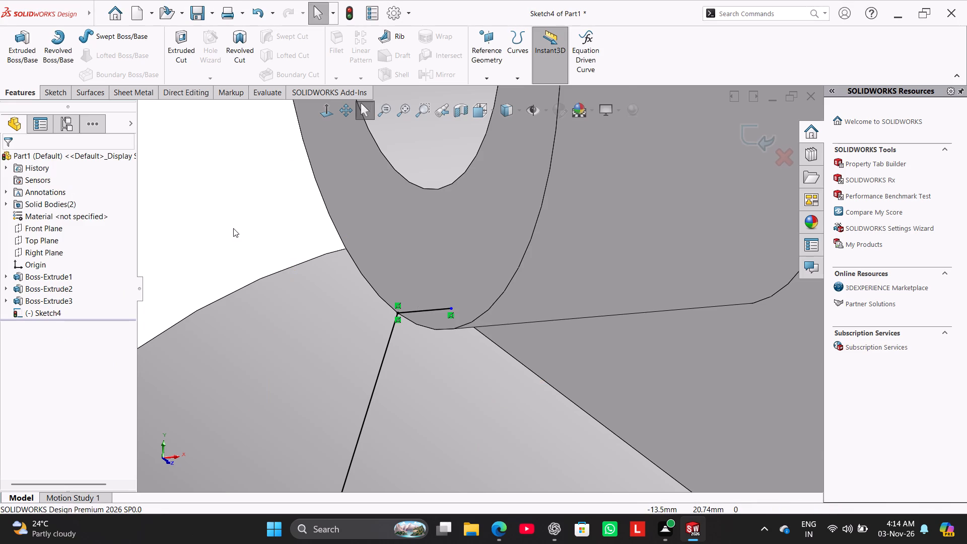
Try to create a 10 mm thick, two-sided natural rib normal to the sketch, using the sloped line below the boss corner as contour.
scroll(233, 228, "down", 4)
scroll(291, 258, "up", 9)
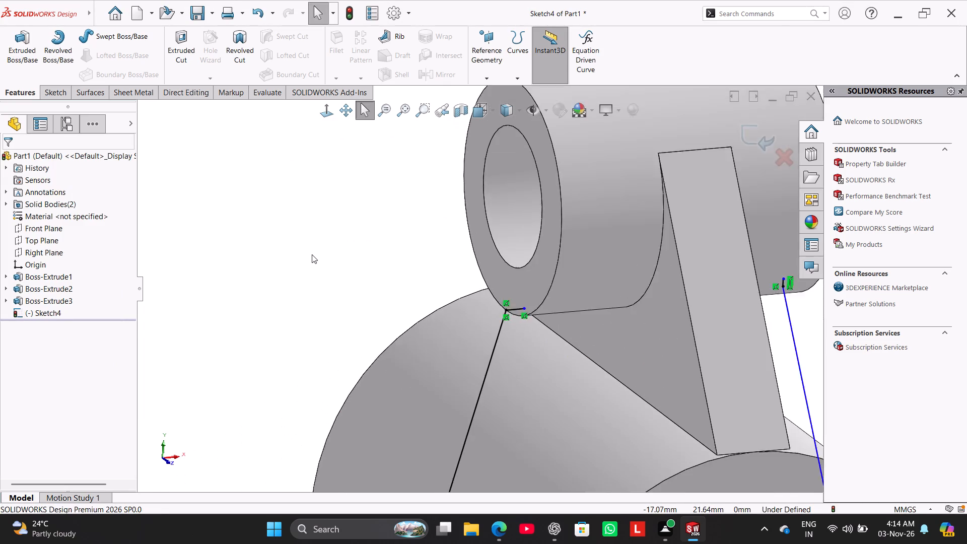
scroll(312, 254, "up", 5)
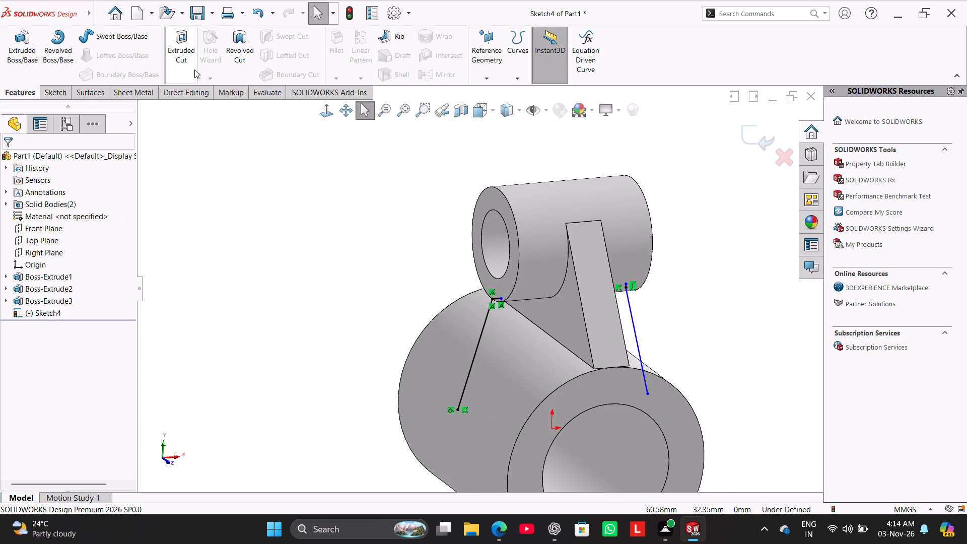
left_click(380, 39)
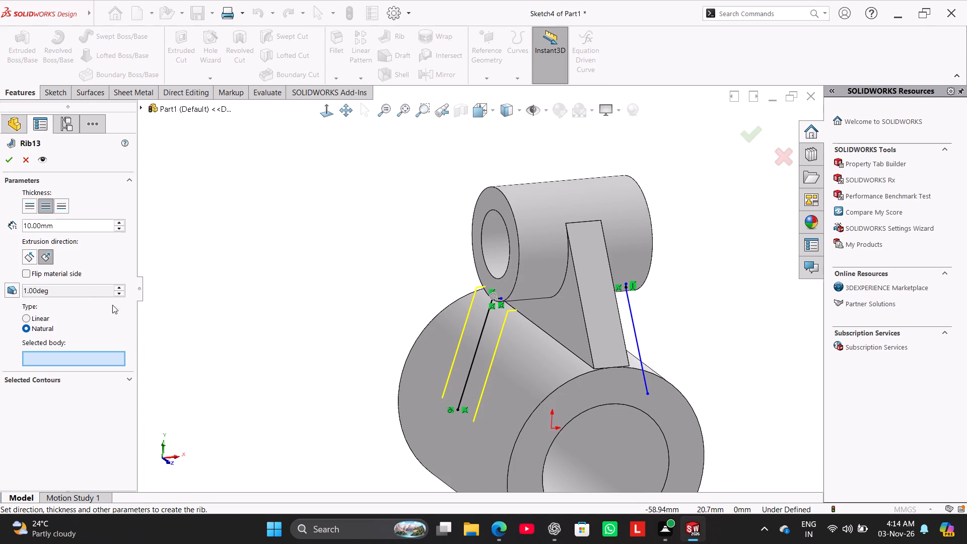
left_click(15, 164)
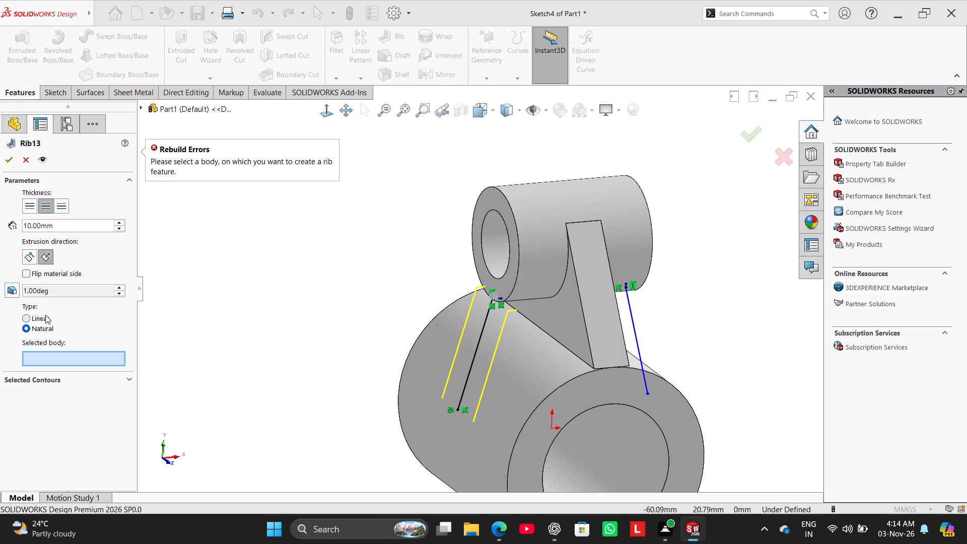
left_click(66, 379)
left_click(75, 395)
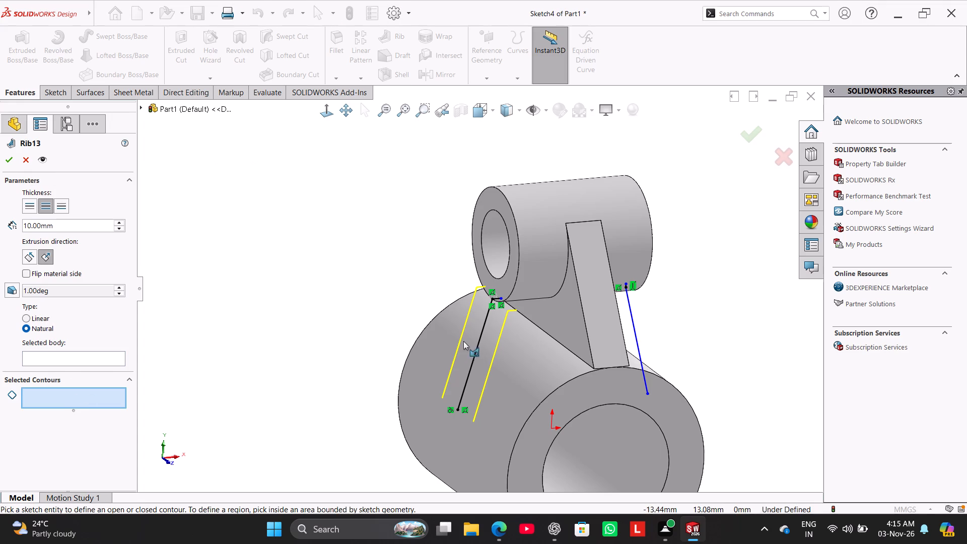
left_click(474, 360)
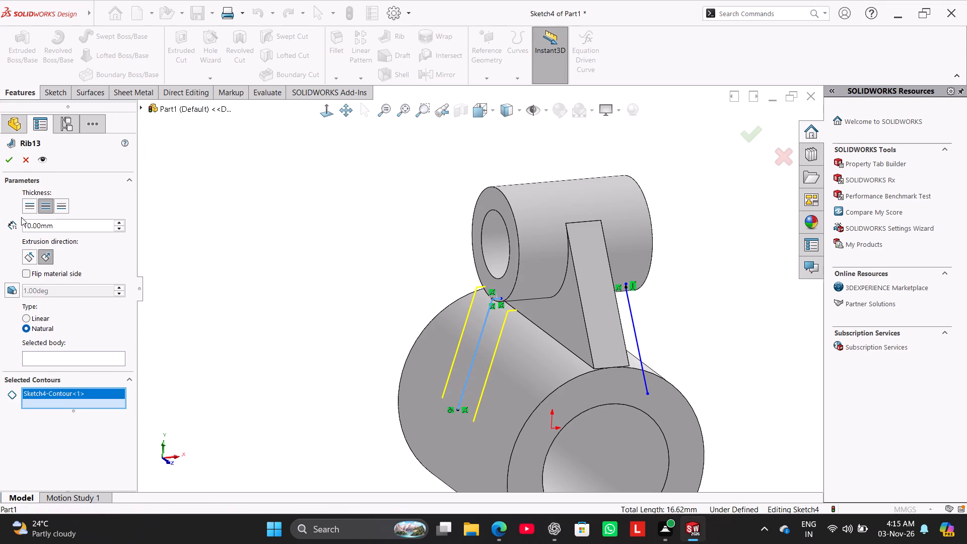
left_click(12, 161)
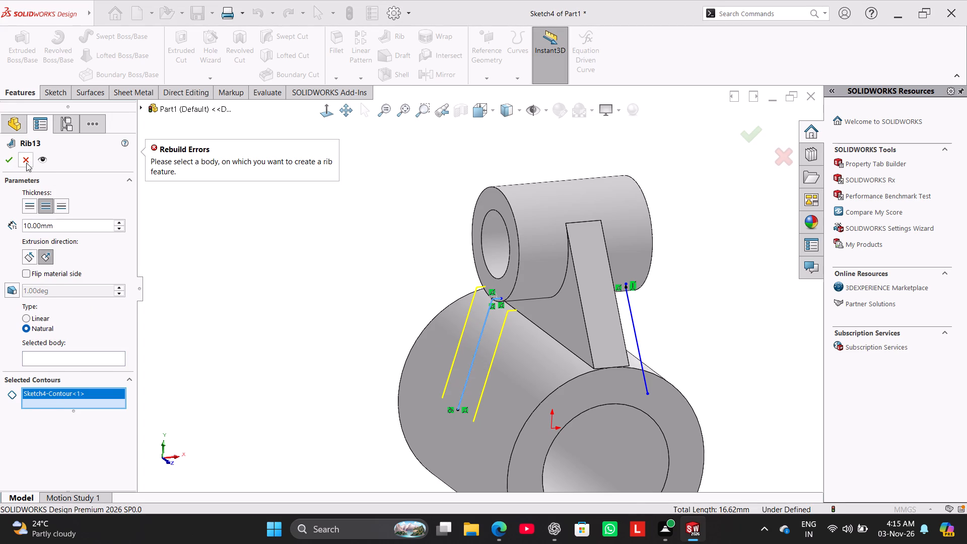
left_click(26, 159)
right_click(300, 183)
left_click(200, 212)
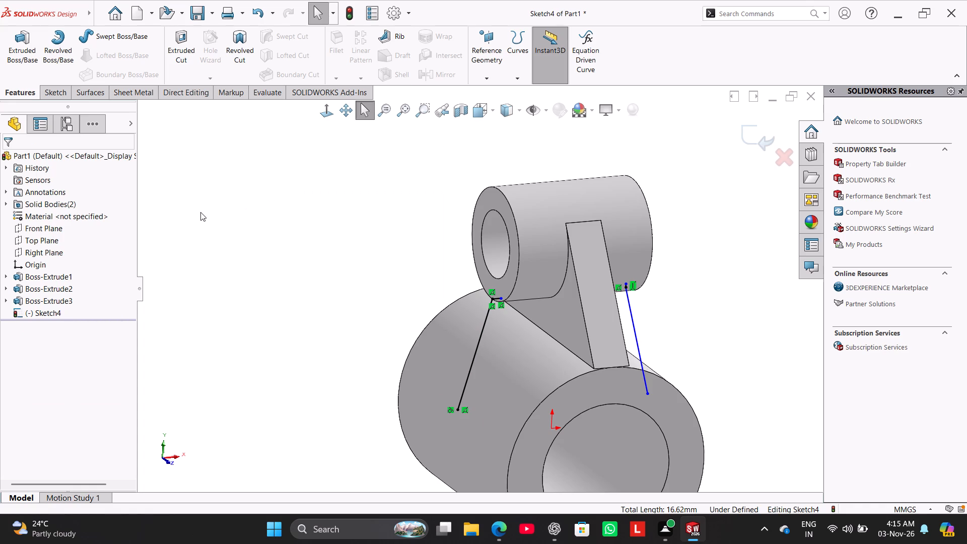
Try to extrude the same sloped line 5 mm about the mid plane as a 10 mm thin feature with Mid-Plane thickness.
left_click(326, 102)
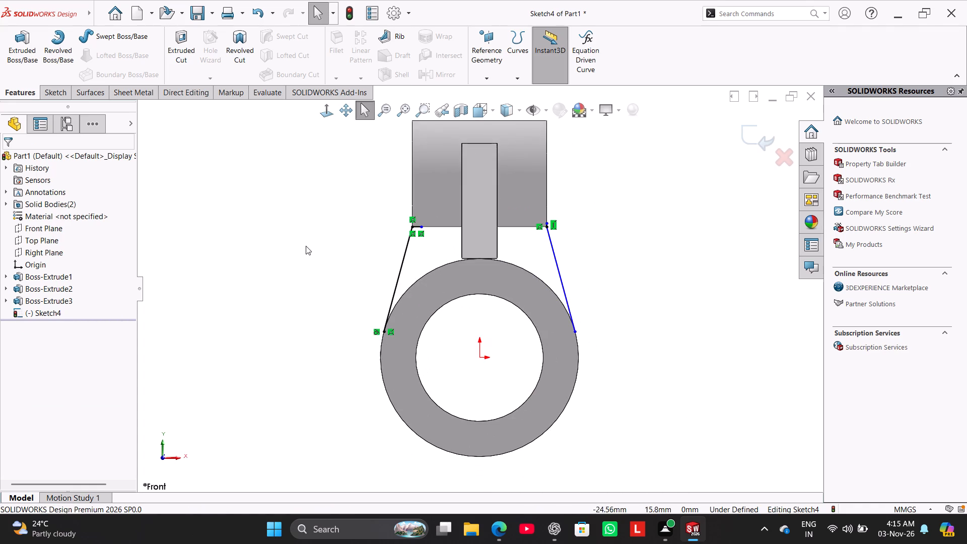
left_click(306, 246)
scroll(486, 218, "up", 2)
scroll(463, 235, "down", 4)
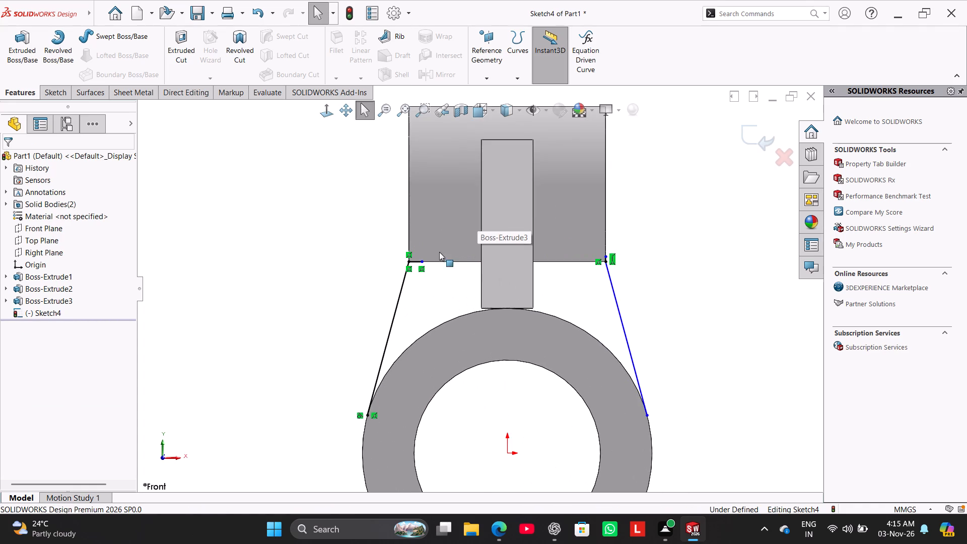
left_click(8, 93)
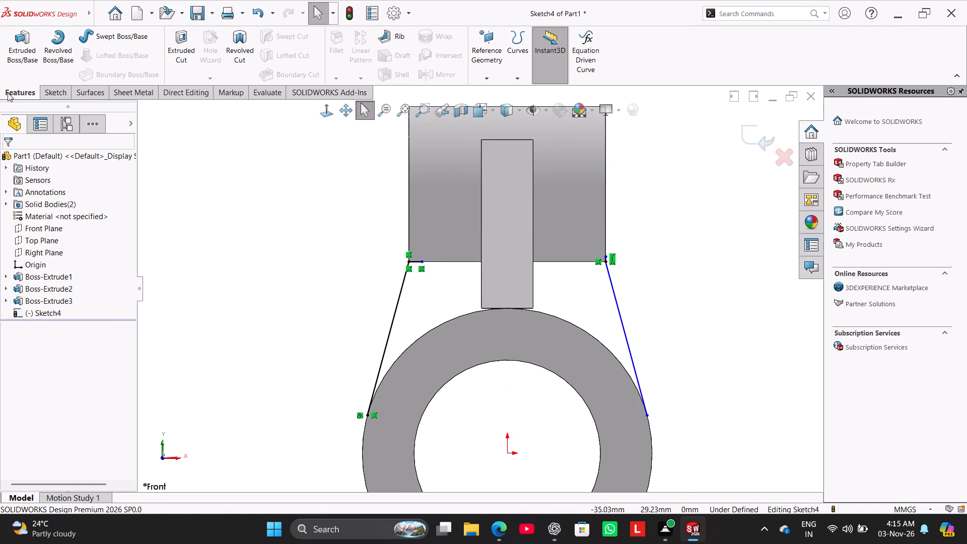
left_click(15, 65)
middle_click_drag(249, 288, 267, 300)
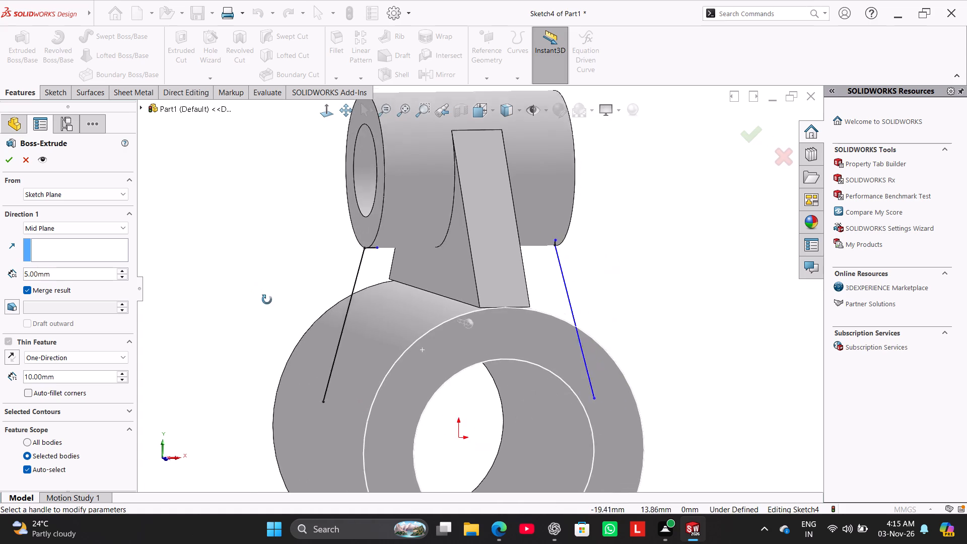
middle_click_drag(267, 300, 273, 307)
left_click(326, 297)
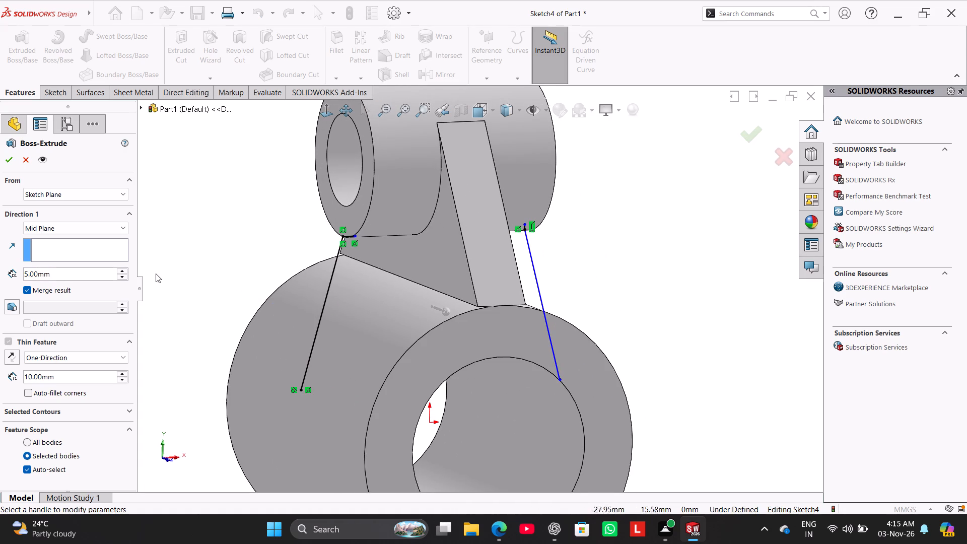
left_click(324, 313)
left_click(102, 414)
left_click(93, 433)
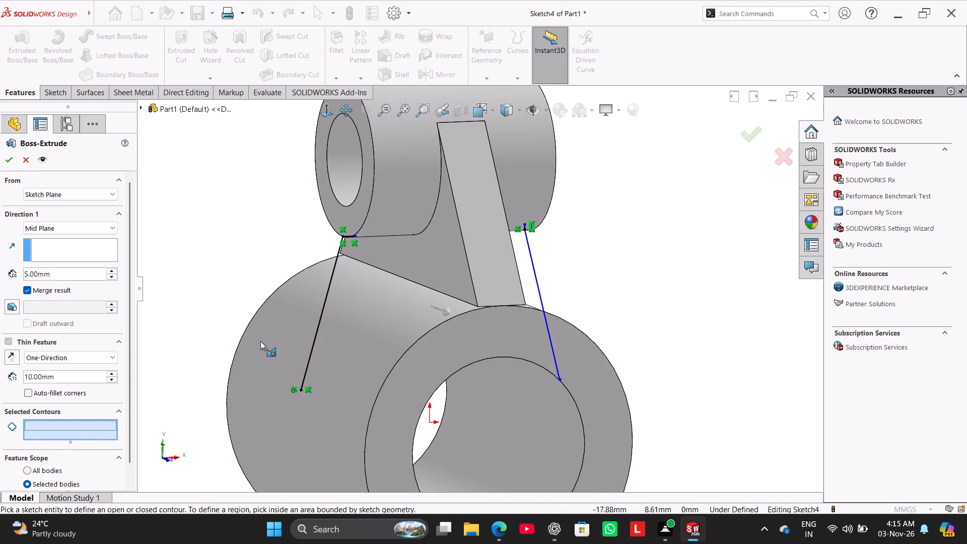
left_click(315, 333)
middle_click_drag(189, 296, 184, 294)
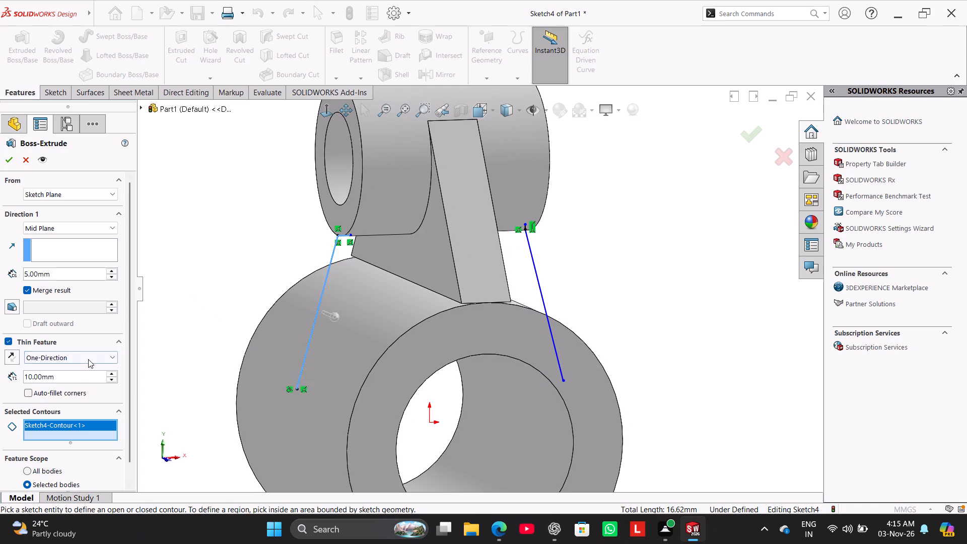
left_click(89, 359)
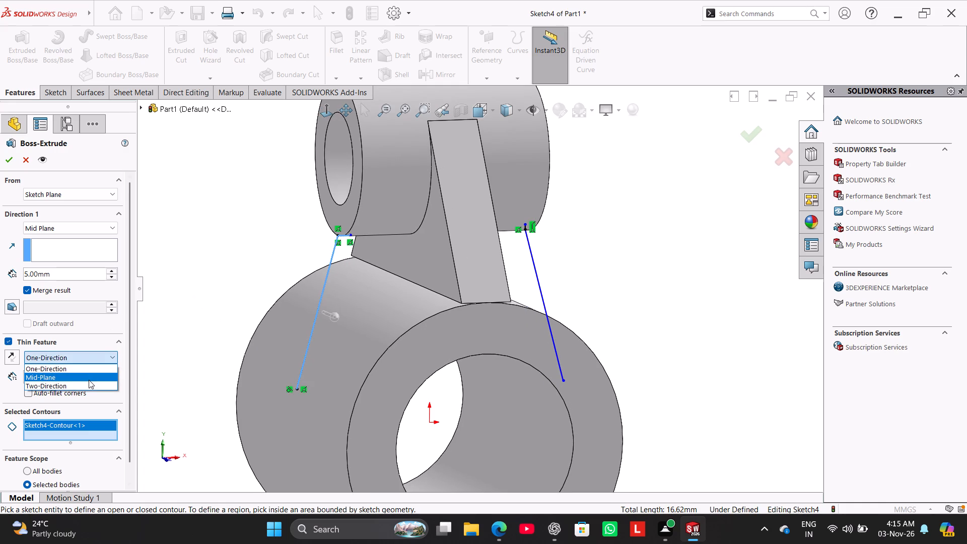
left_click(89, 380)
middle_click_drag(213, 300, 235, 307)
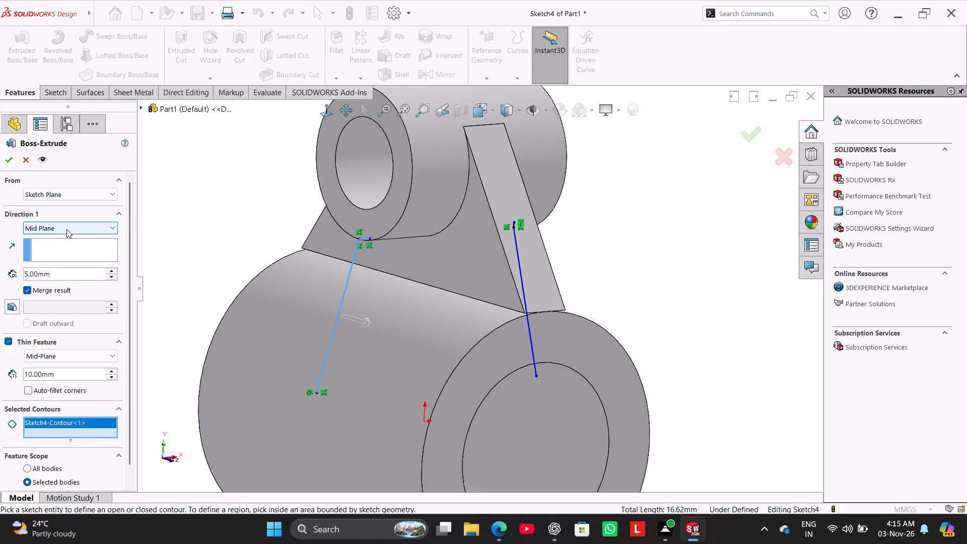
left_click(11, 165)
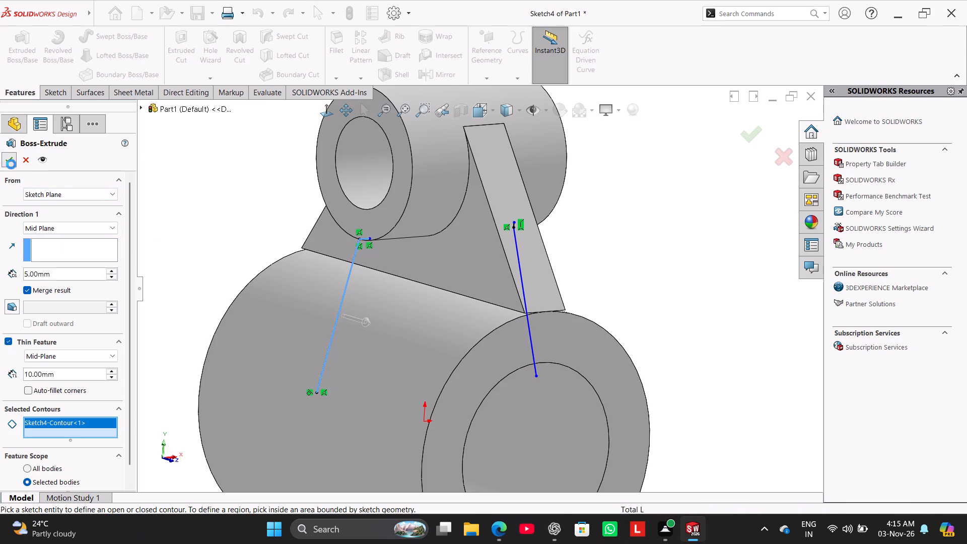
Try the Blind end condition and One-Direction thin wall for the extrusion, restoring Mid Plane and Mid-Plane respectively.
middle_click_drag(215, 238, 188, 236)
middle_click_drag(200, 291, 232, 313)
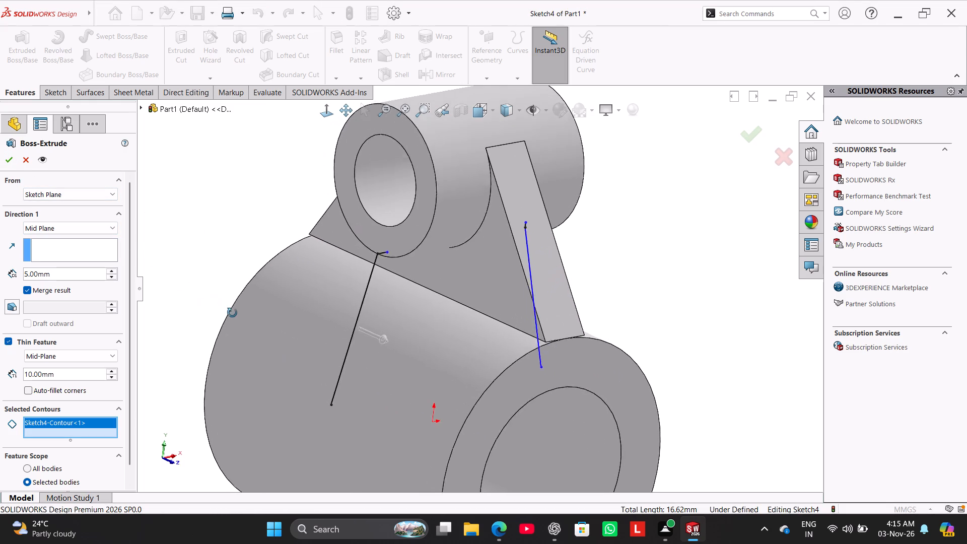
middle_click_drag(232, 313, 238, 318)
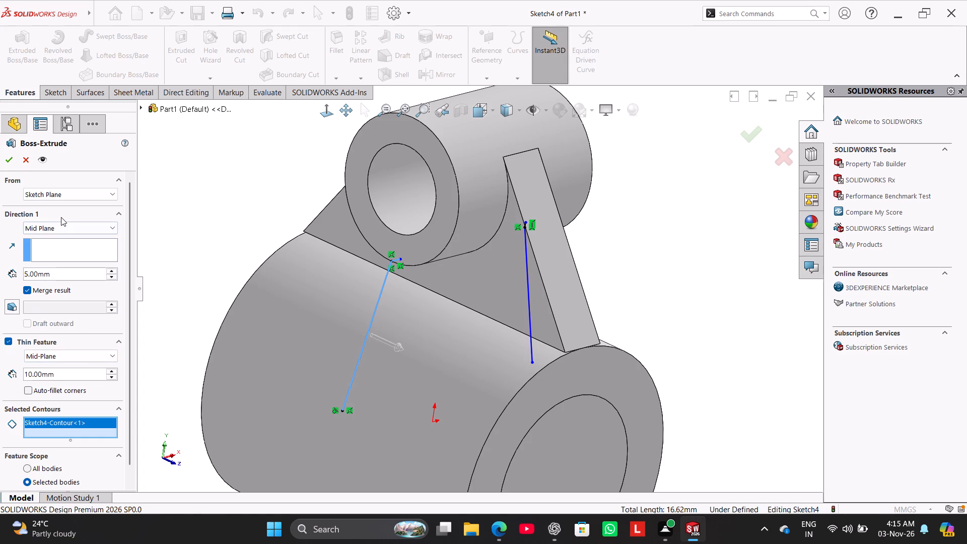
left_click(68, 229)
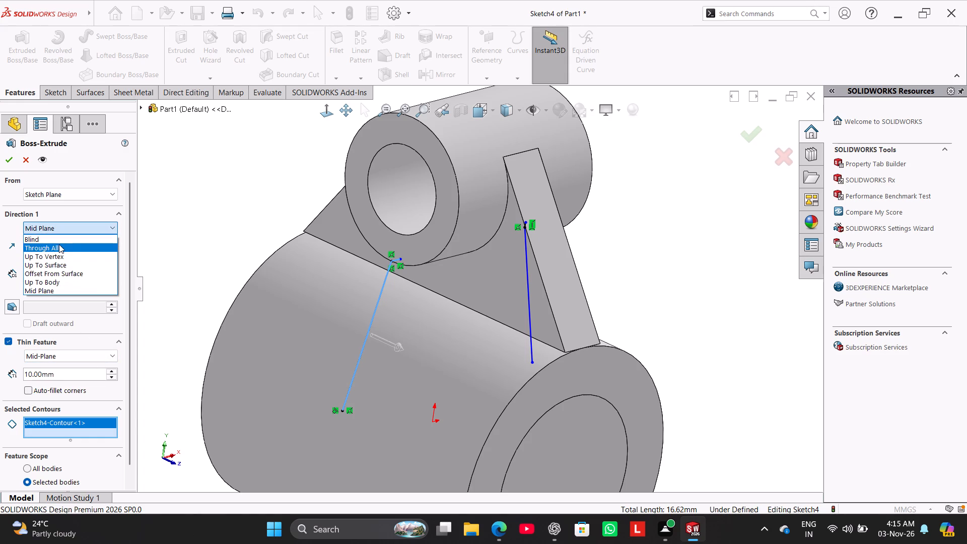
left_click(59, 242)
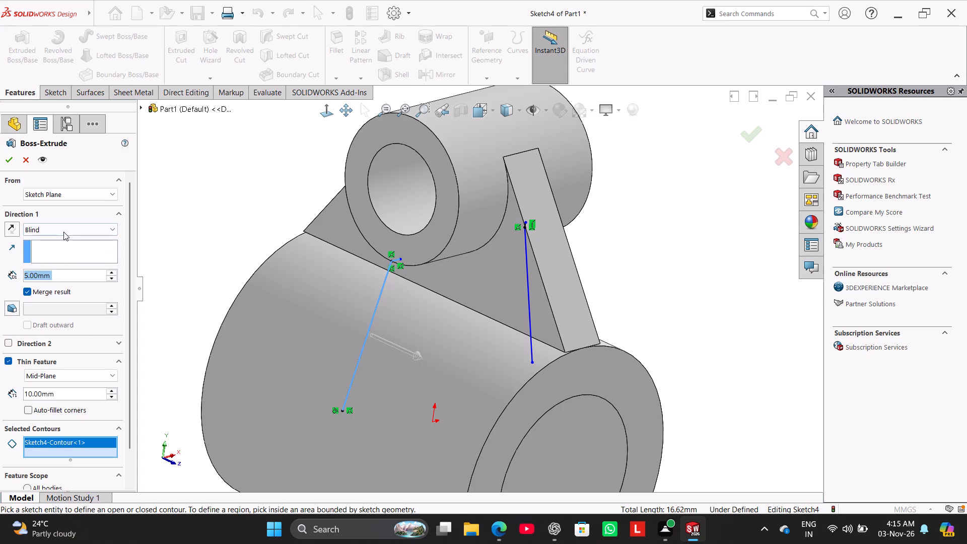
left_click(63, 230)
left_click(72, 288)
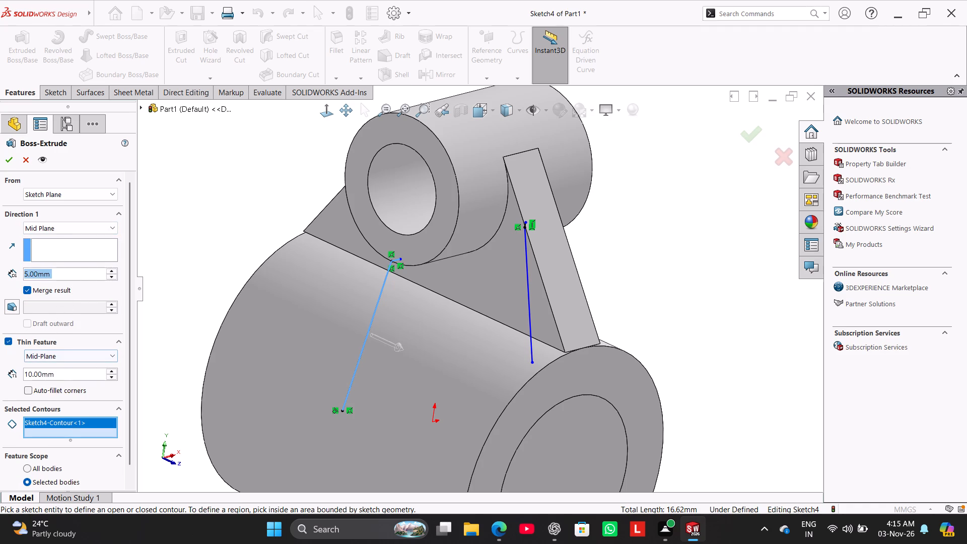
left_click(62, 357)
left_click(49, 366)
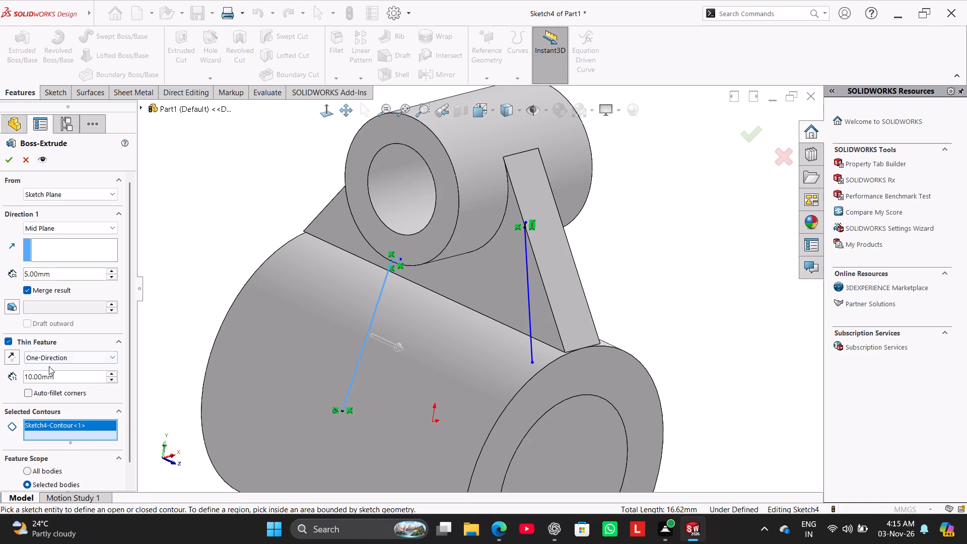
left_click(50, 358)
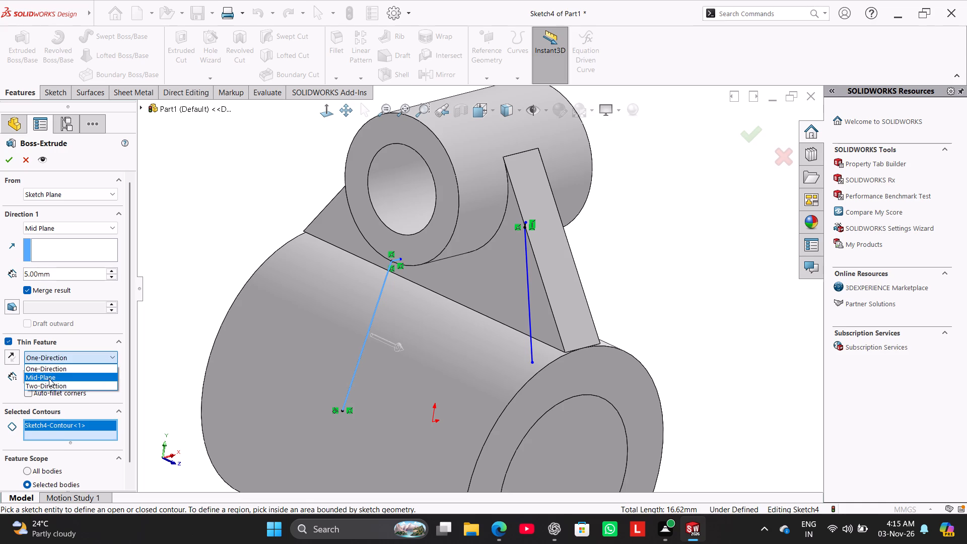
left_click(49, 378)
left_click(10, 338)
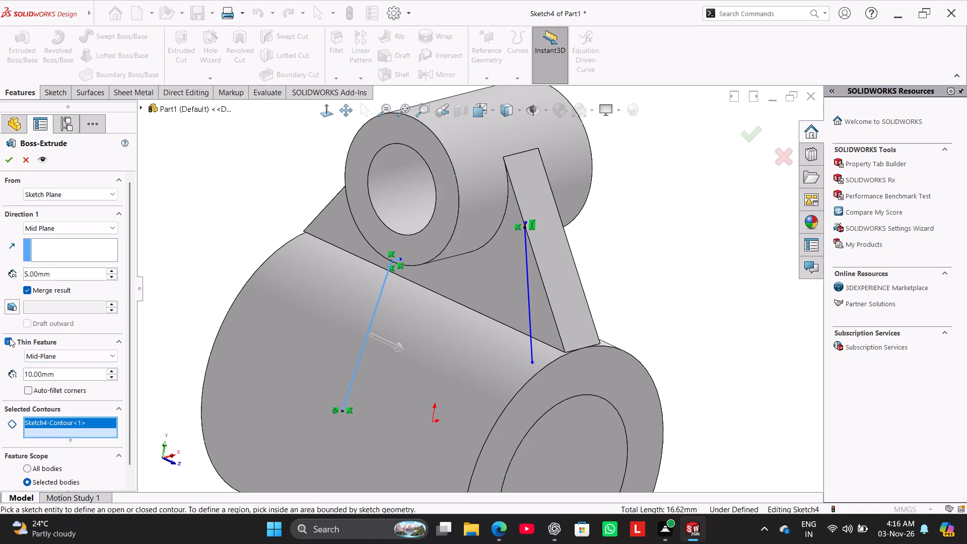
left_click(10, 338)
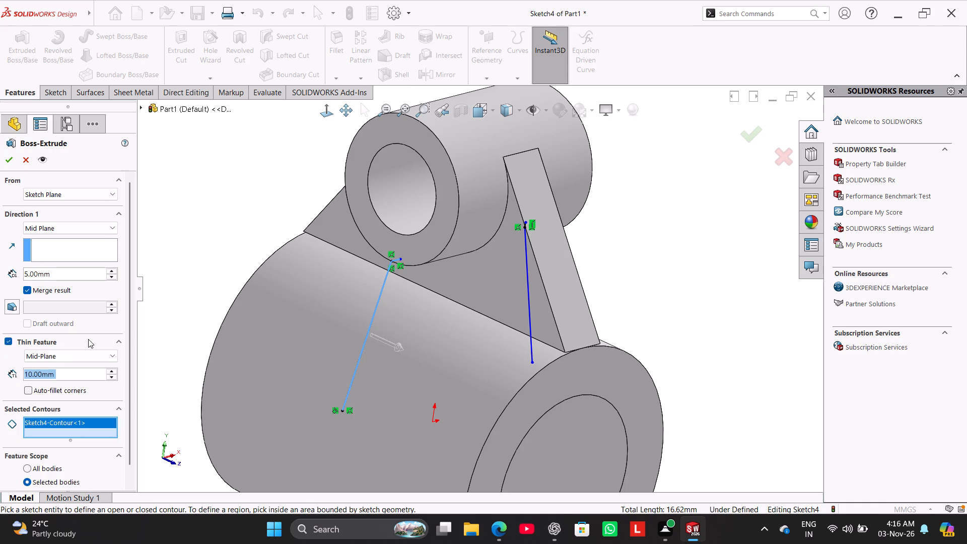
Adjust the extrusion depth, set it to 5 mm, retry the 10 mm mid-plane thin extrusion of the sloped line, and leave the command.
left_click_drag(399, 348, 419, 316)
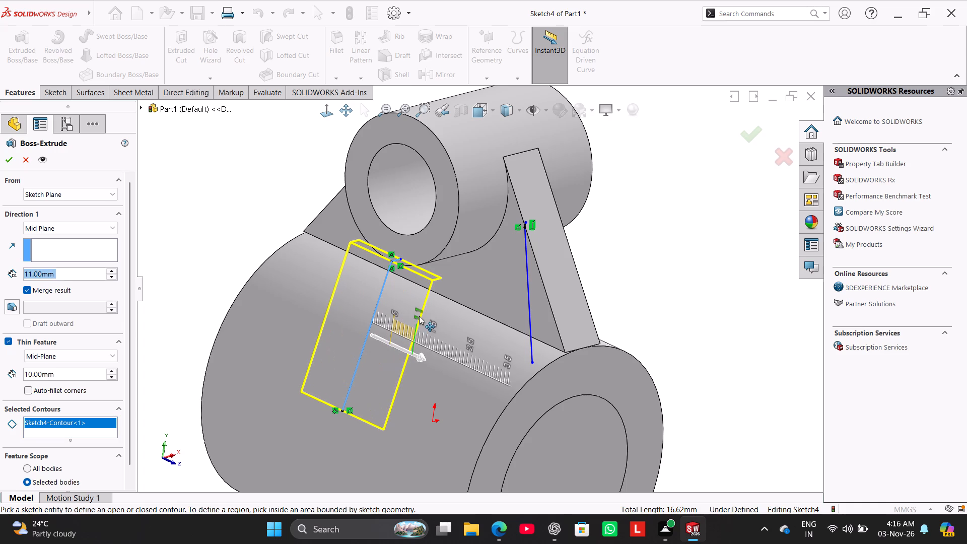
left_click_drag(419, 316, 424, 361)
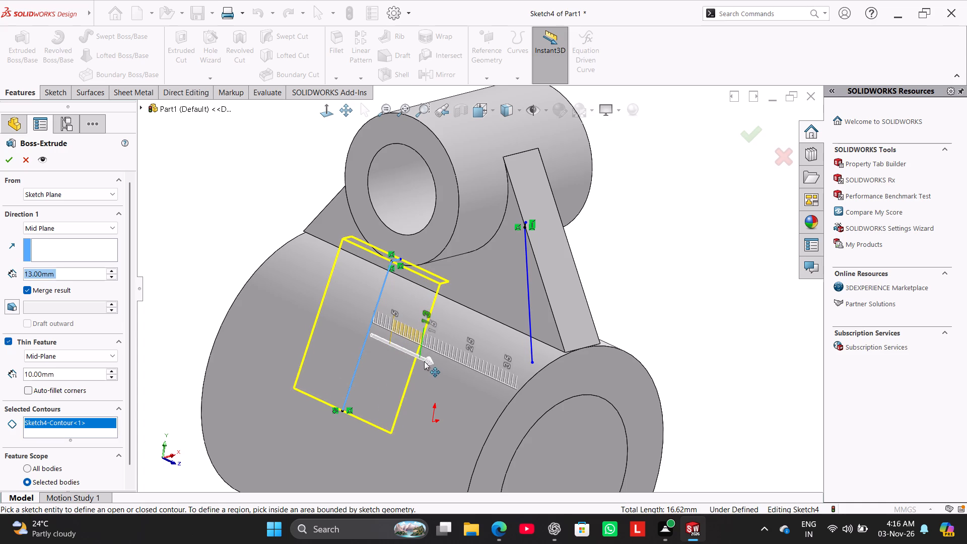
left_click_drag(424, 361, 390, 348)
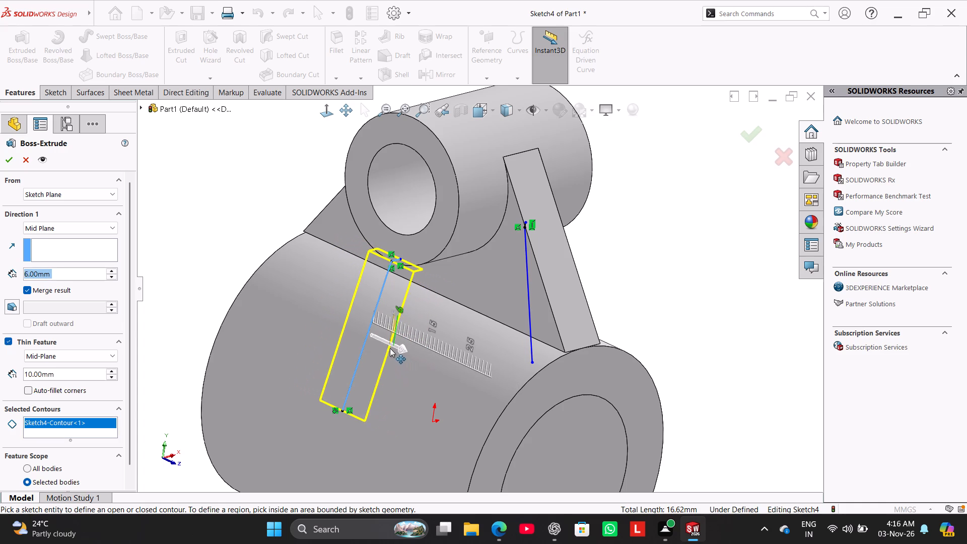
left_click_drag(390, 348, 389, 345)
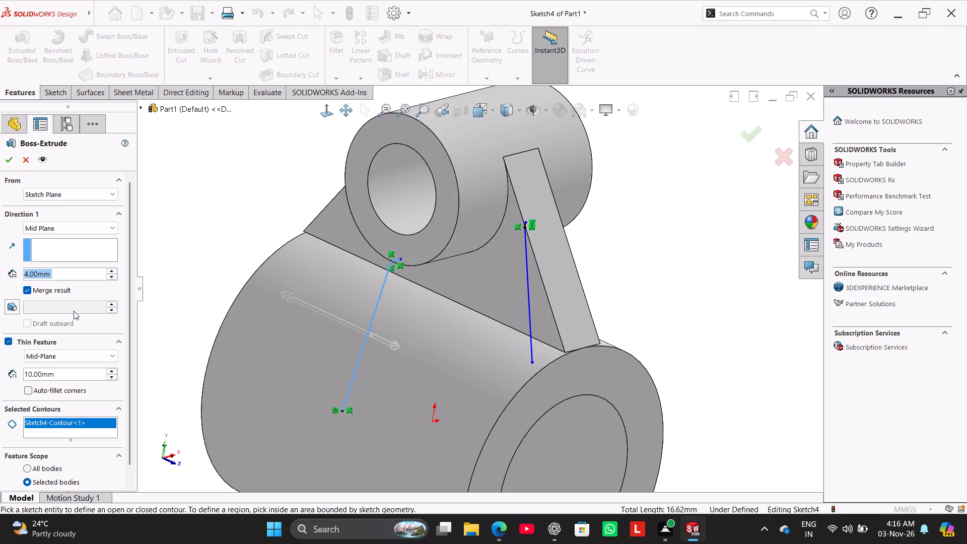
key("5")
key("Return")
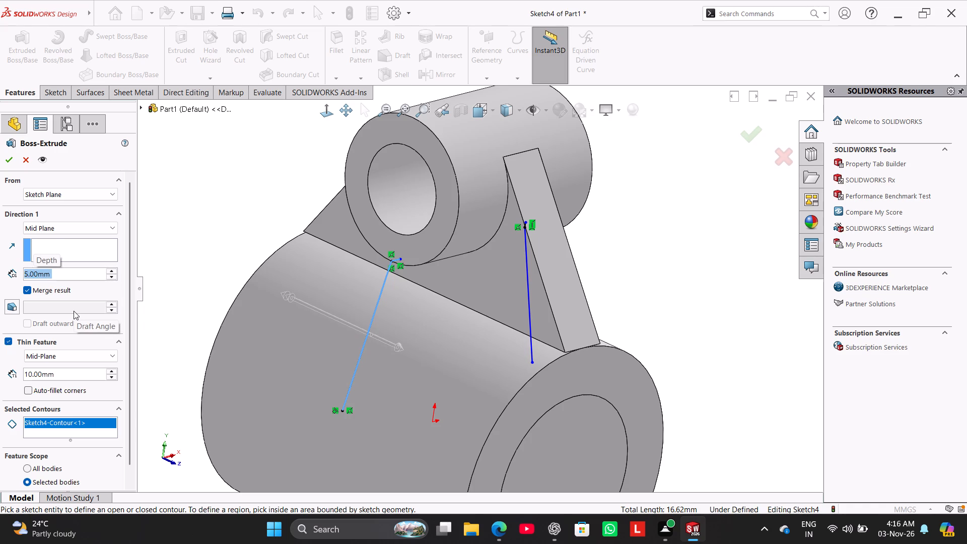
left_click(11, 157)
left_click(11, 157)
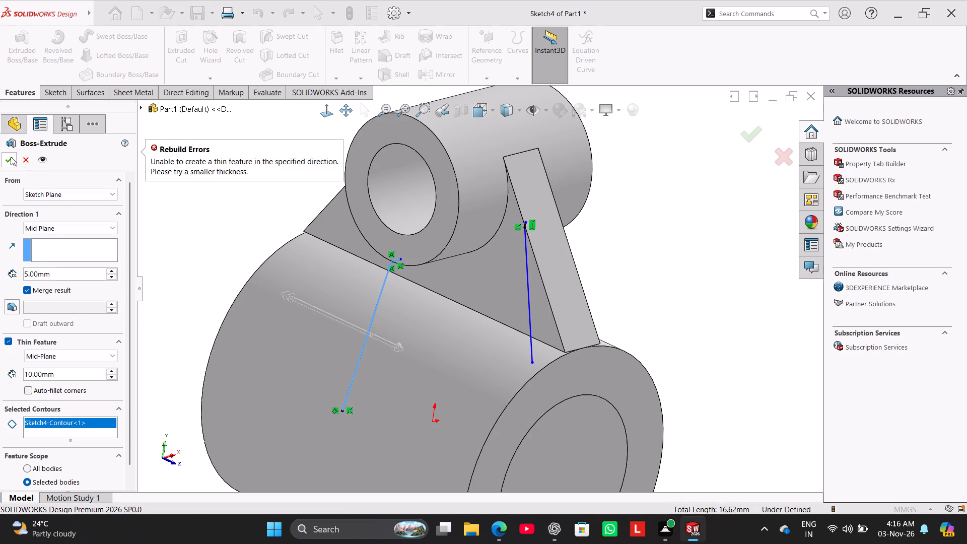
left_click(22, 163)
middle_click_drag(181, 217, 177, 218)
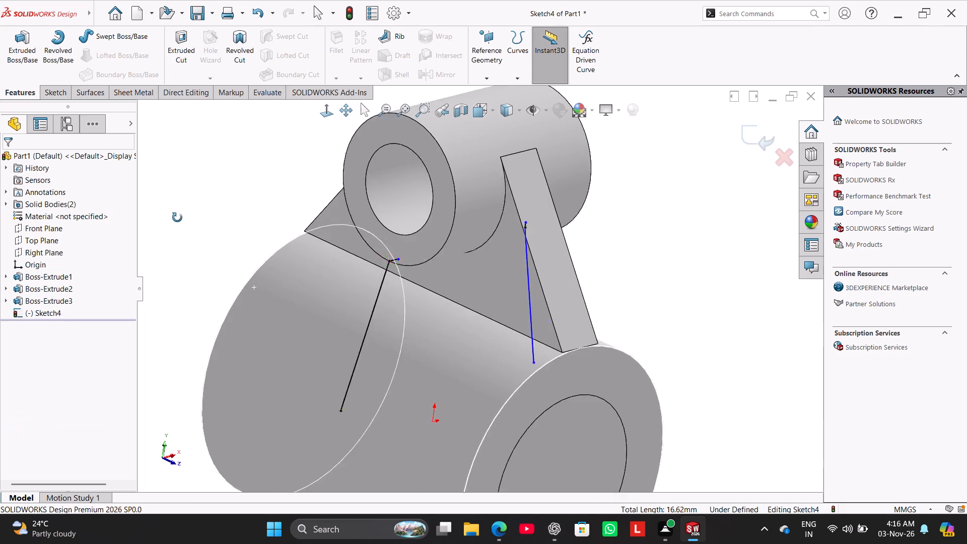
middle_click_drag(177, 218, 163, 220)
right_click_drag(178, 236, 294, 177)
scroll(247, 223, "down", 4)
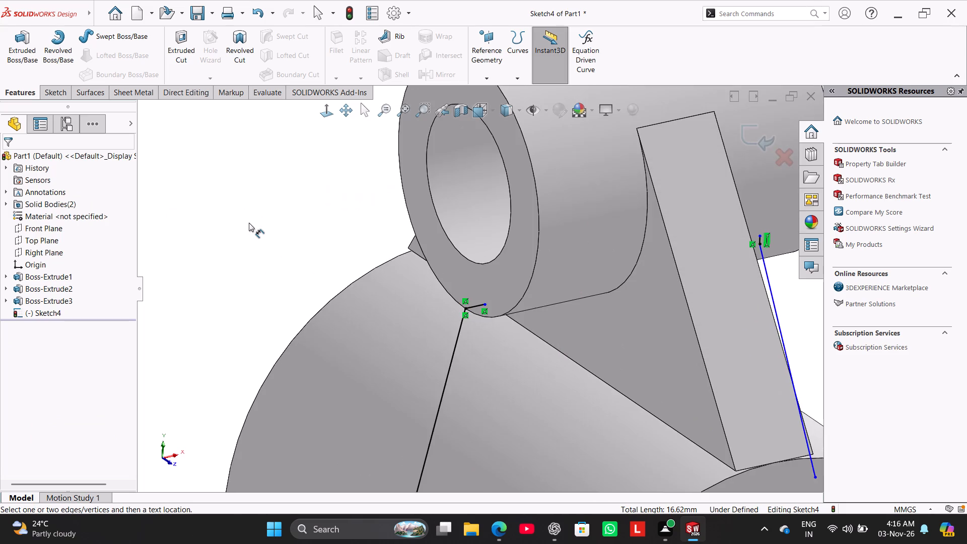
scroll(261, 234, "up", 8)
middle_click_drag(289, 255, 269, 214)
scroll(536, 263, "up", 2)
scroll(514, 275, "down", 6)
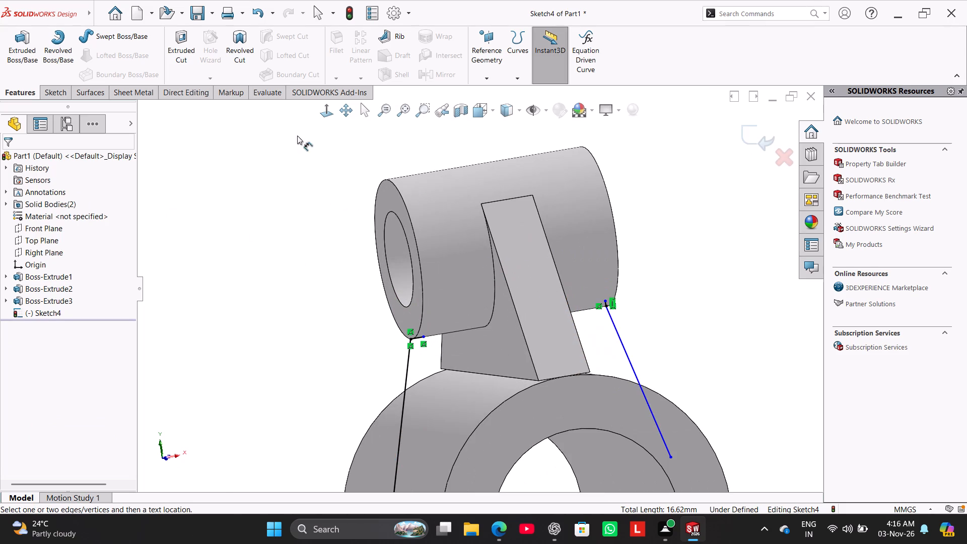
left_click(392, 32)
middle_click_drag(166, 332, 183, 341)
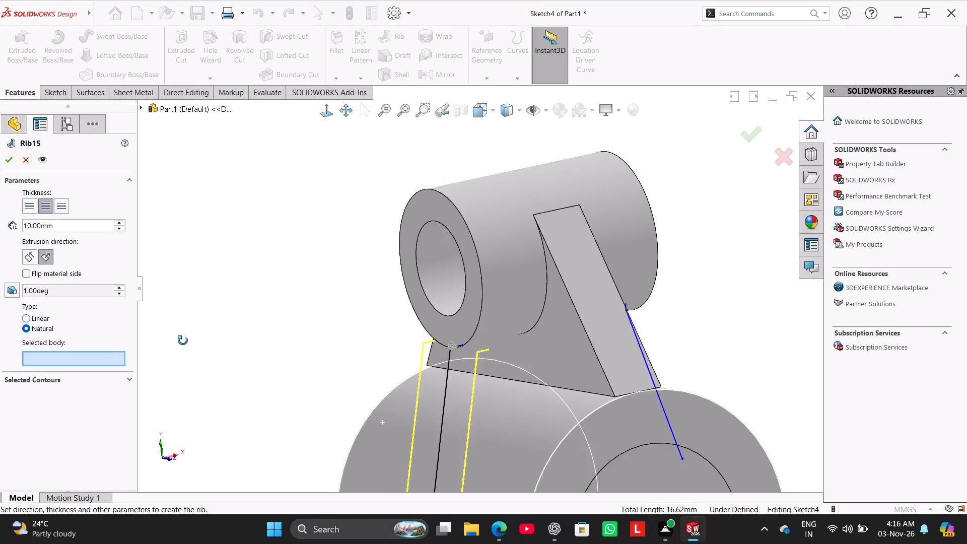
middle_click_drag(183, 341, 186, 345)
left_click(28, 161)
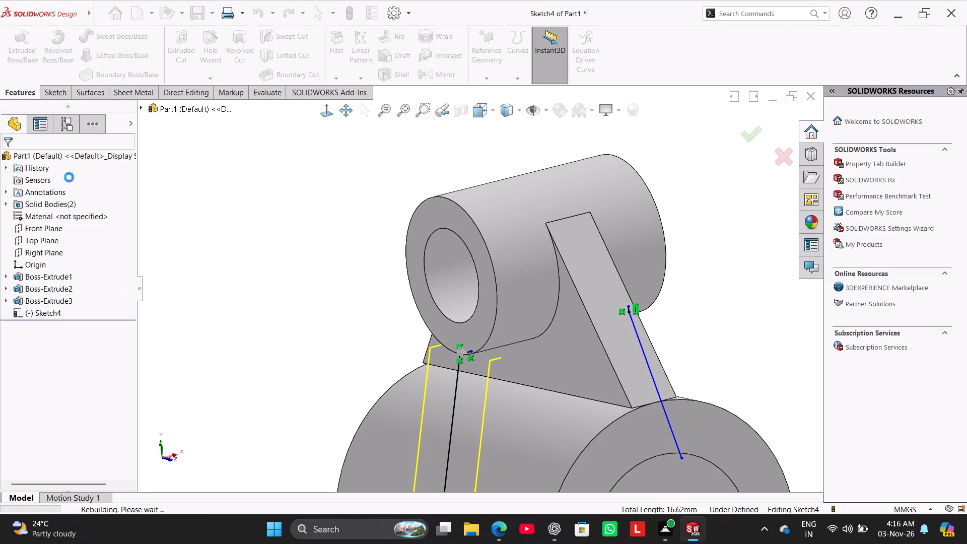
Save the part as "Offset Twin-Bore Support Bracket" in the Worked folder.
left_click(195, 11)
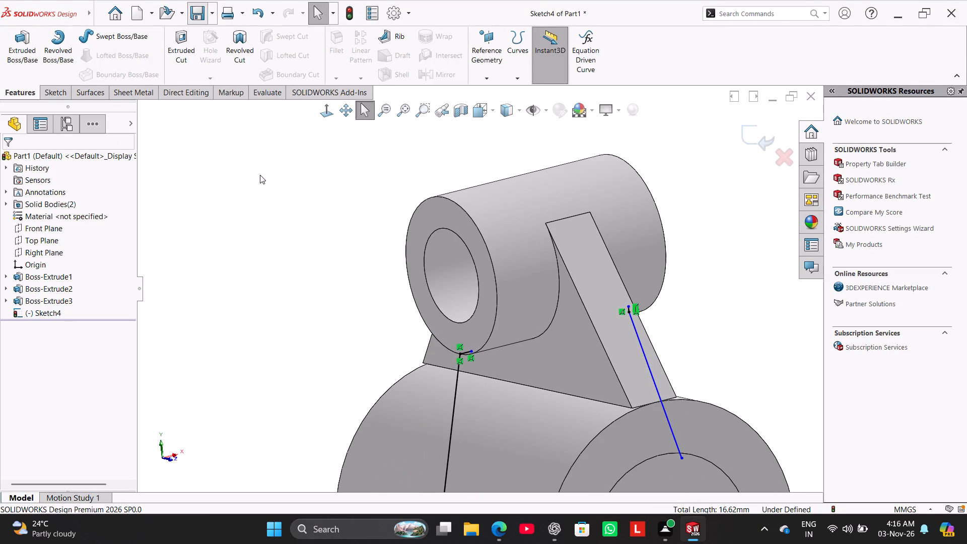
key("ctrl+v")
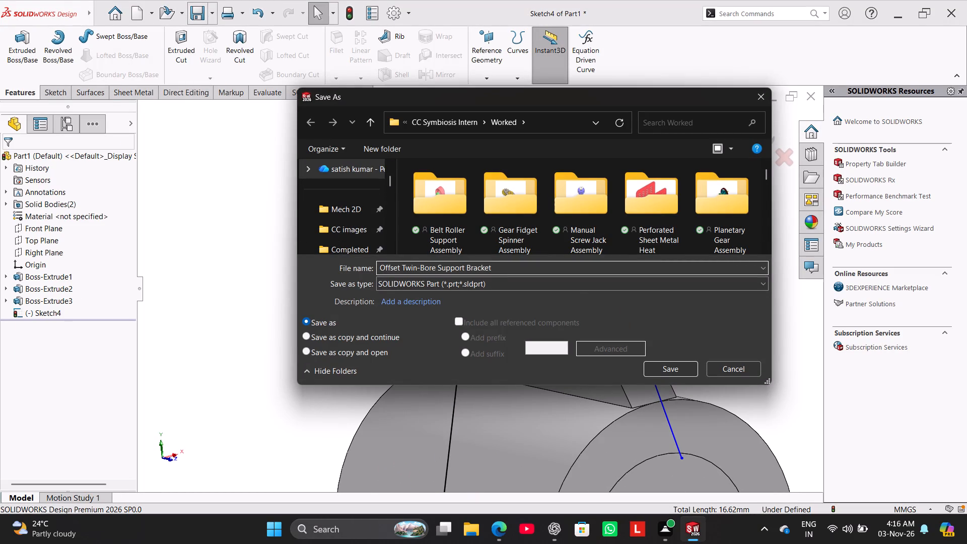
left_click(670, 362)
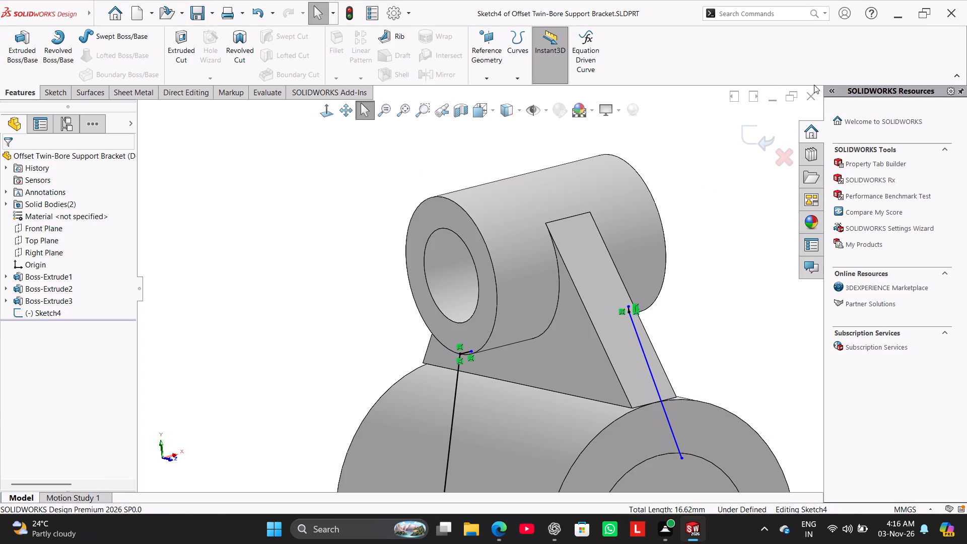
Close the saved bracket part and create a new blank part.
left_click(815, 97)
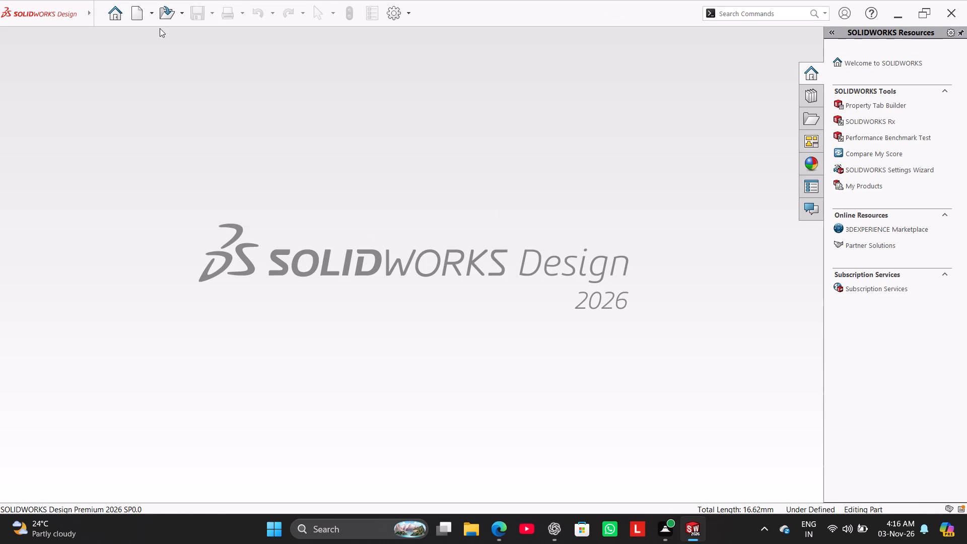
left_click(138, 13)
left_click(416, 393)
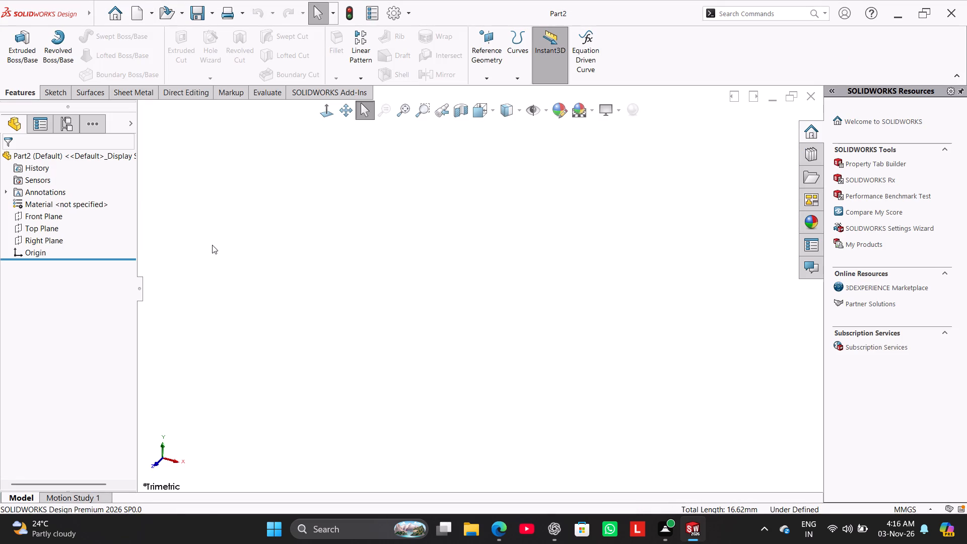
Find "Offset Twin-Bore Support Bracket" in the Worked folder and reopen that part.
left_click(209, 17)
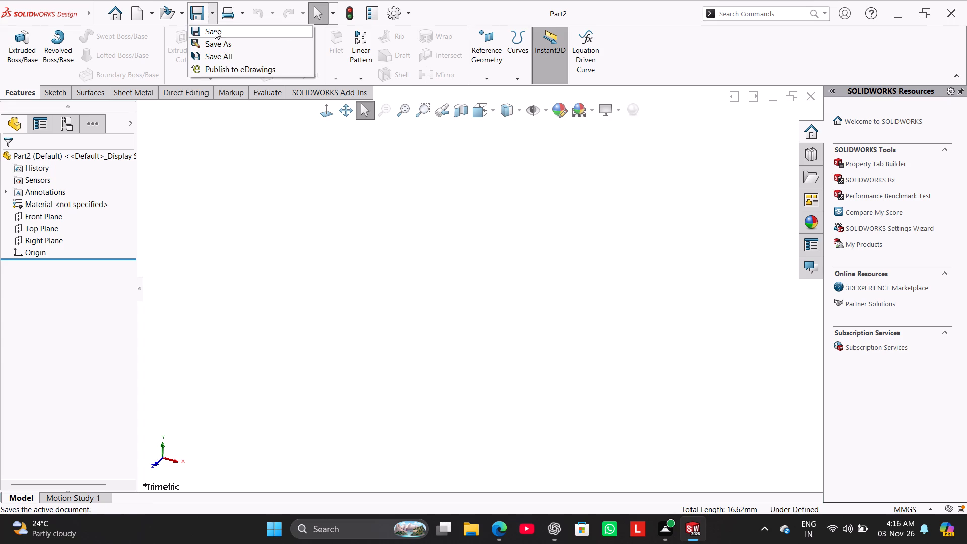
left_click(185, 33)
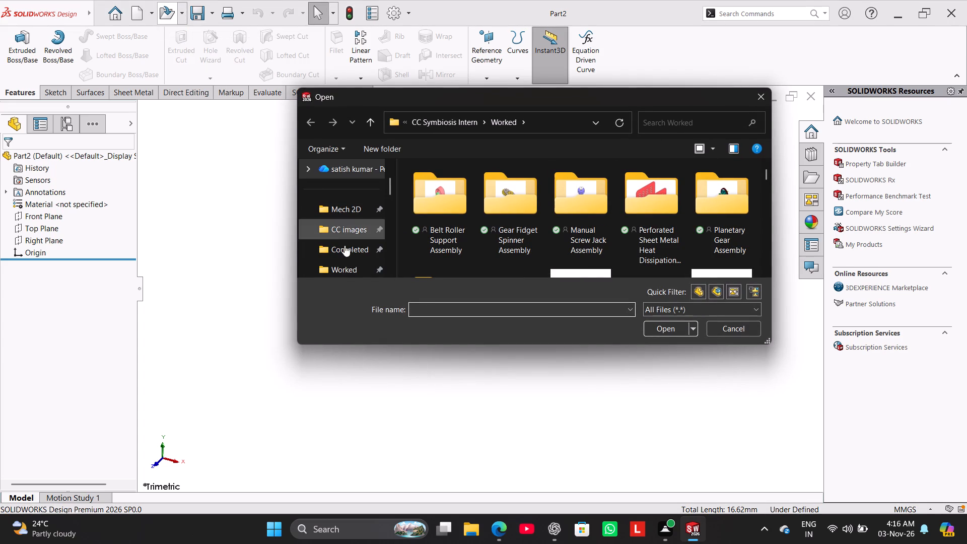
left_click(340, 247)
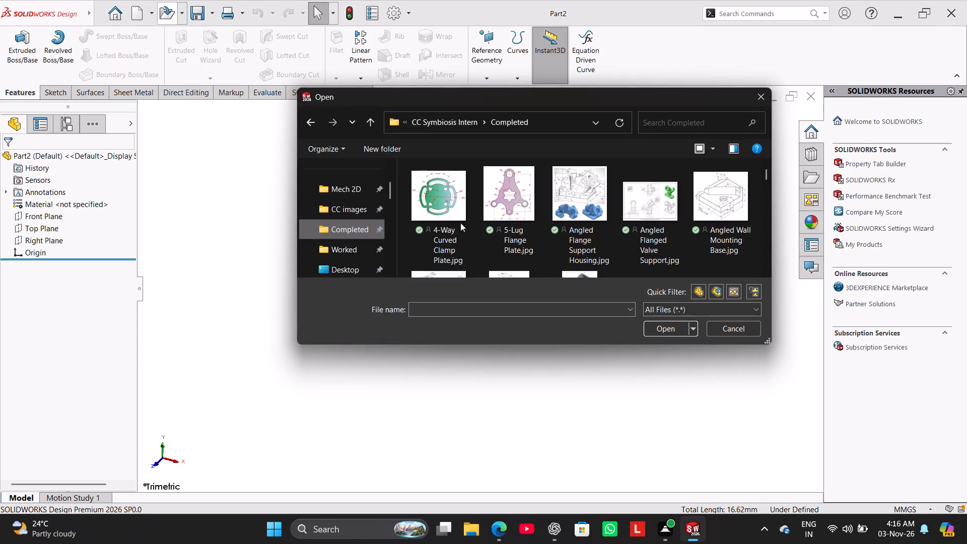
left_click(344, 251)
right_click(653, 119)
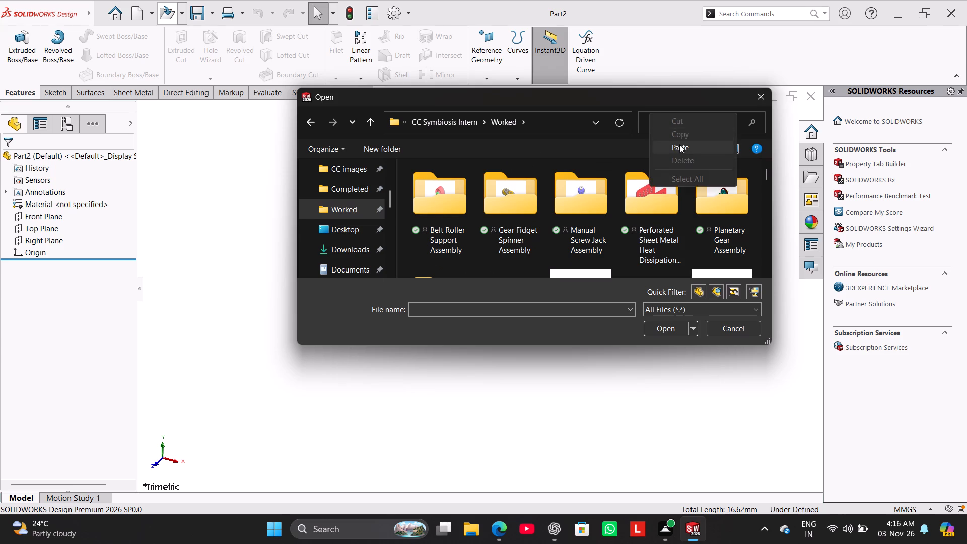
left_click(680, 148)
key("ctrl+v")
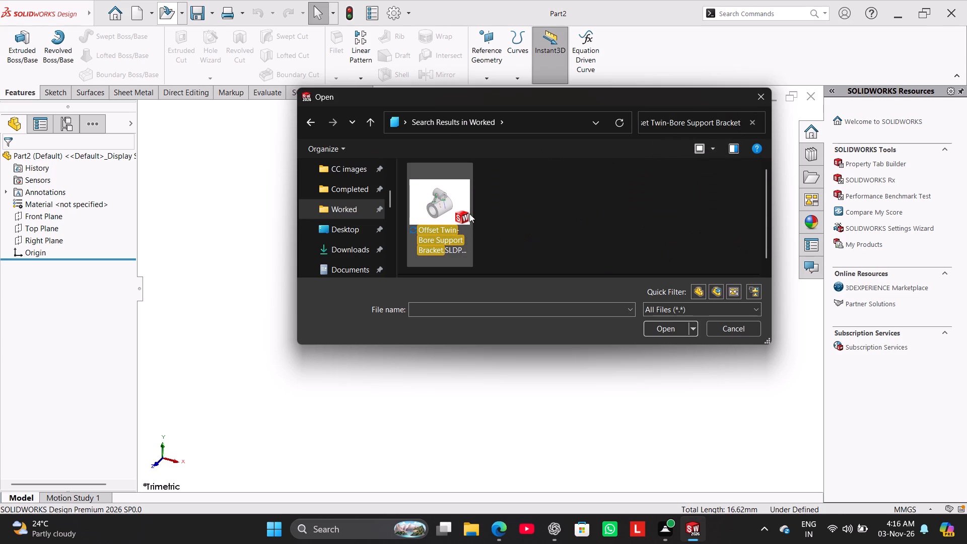
left_click(457, 205)
left_click(666, 325)
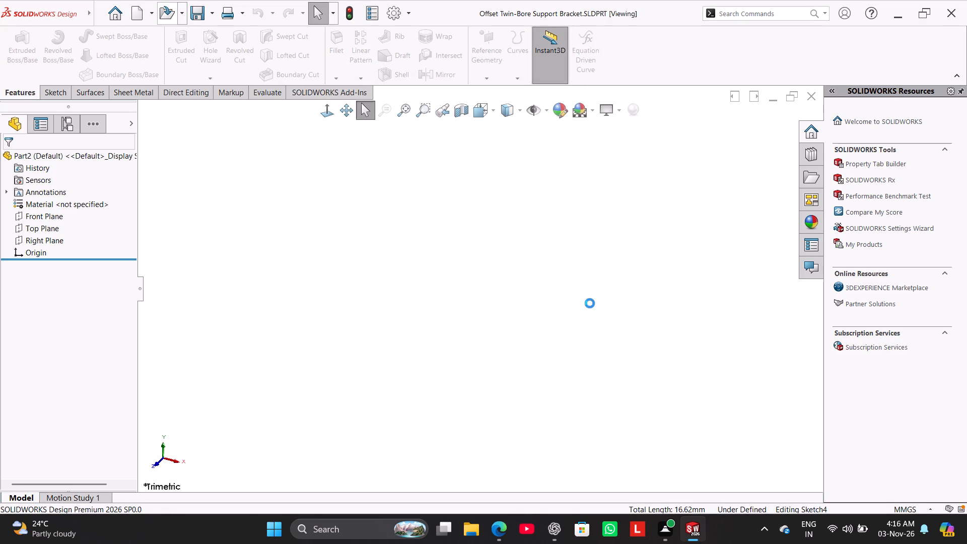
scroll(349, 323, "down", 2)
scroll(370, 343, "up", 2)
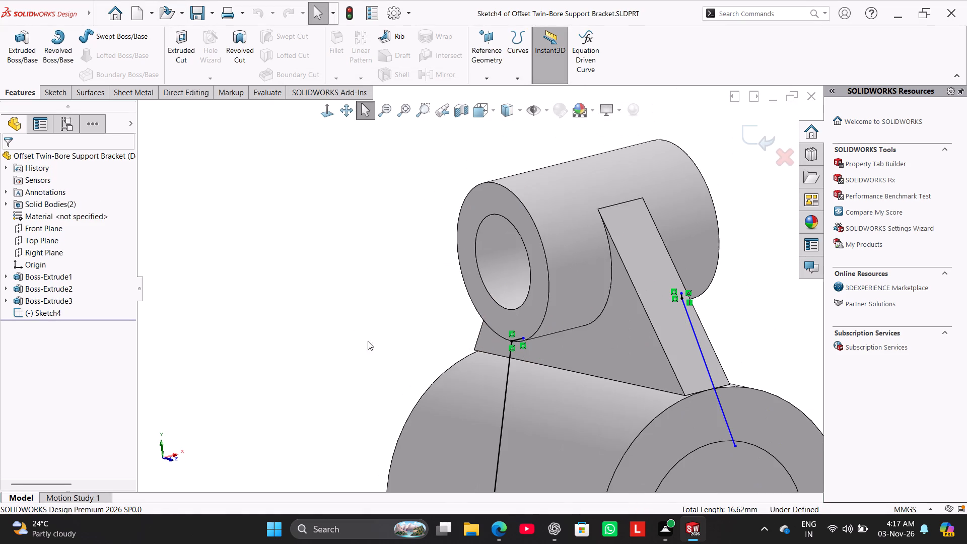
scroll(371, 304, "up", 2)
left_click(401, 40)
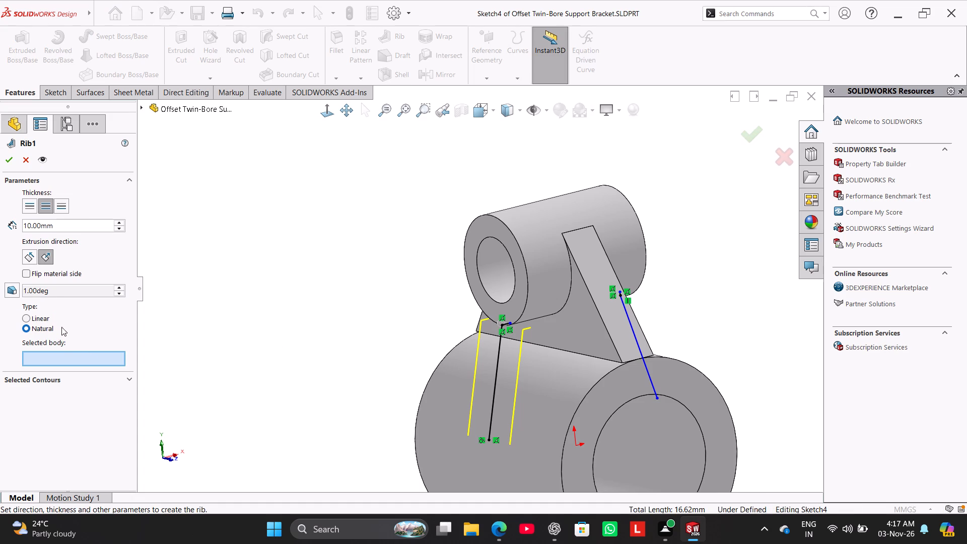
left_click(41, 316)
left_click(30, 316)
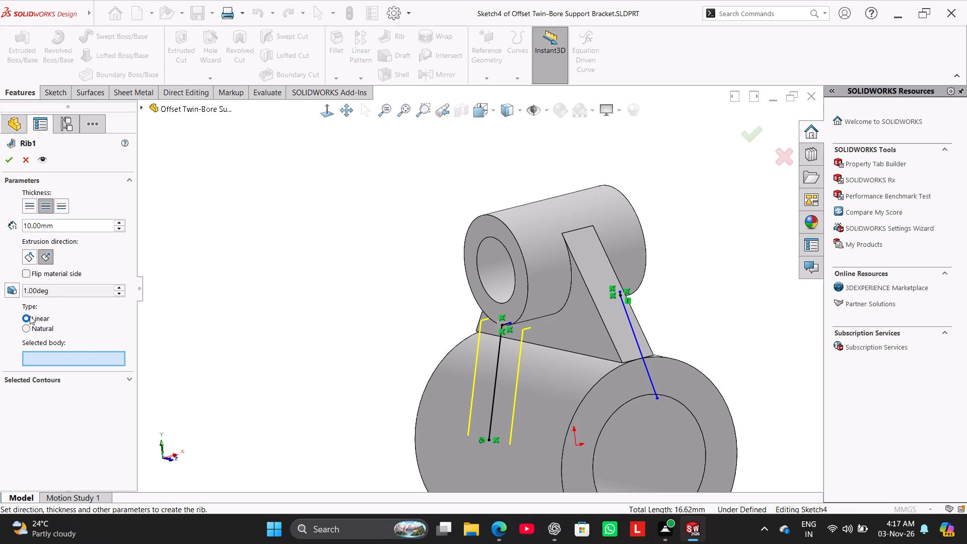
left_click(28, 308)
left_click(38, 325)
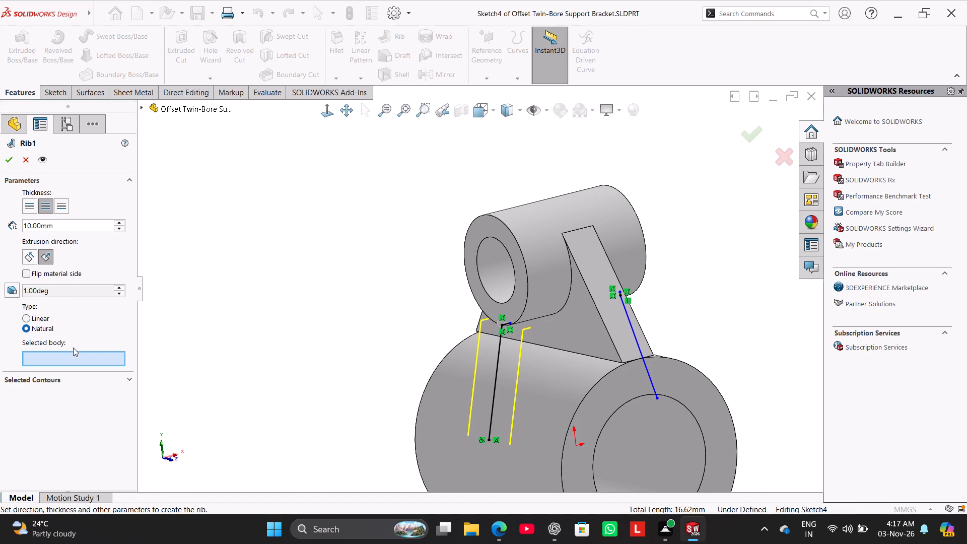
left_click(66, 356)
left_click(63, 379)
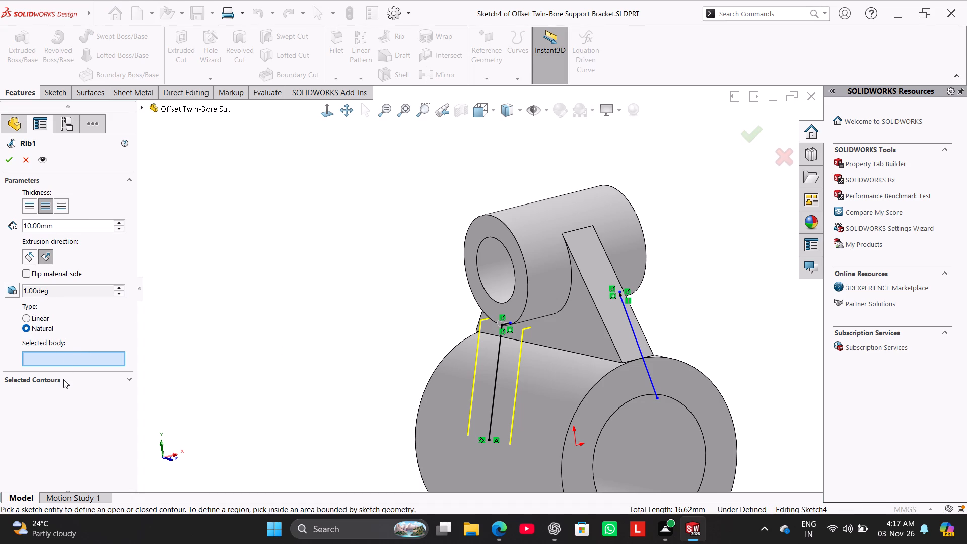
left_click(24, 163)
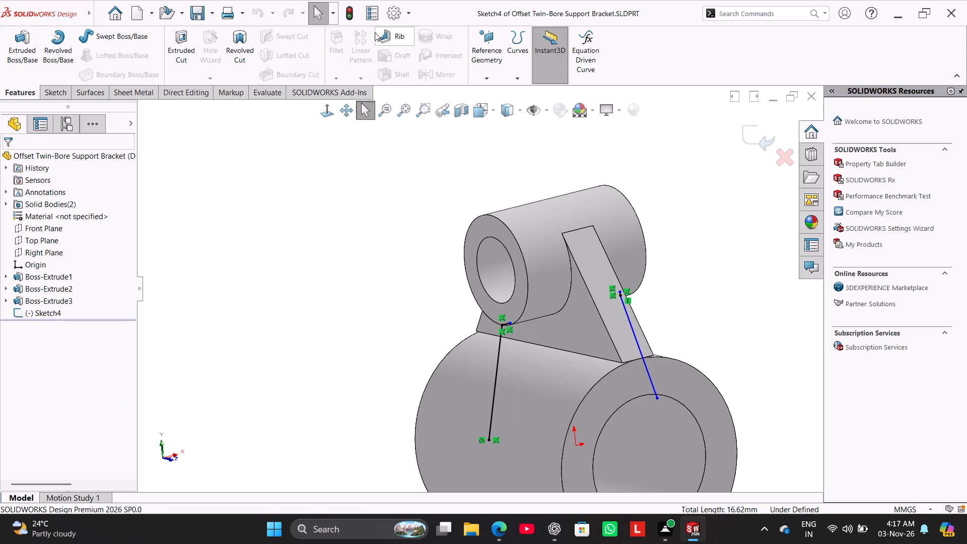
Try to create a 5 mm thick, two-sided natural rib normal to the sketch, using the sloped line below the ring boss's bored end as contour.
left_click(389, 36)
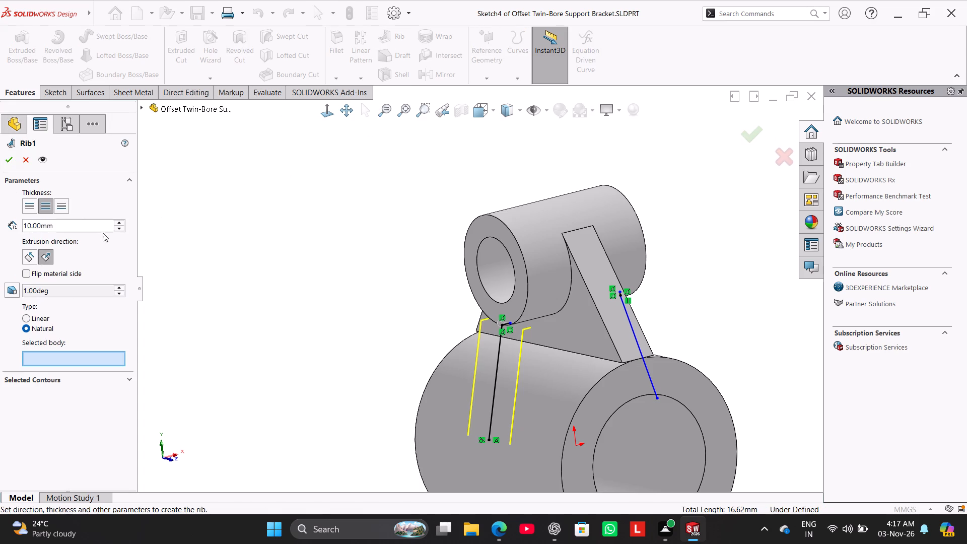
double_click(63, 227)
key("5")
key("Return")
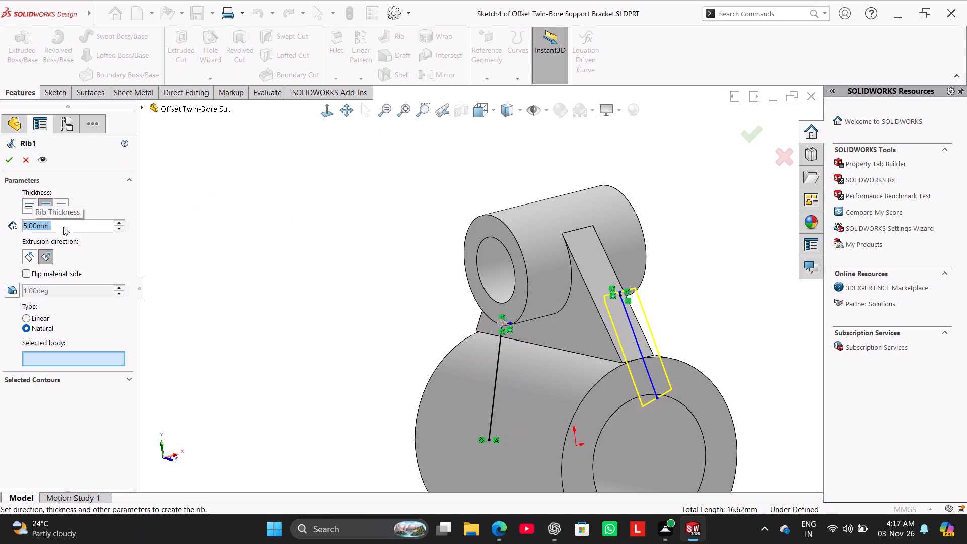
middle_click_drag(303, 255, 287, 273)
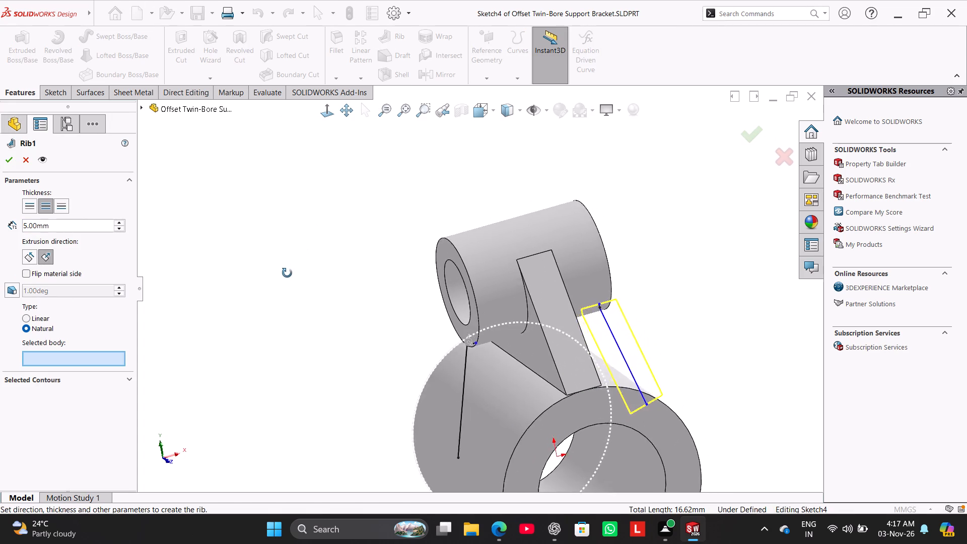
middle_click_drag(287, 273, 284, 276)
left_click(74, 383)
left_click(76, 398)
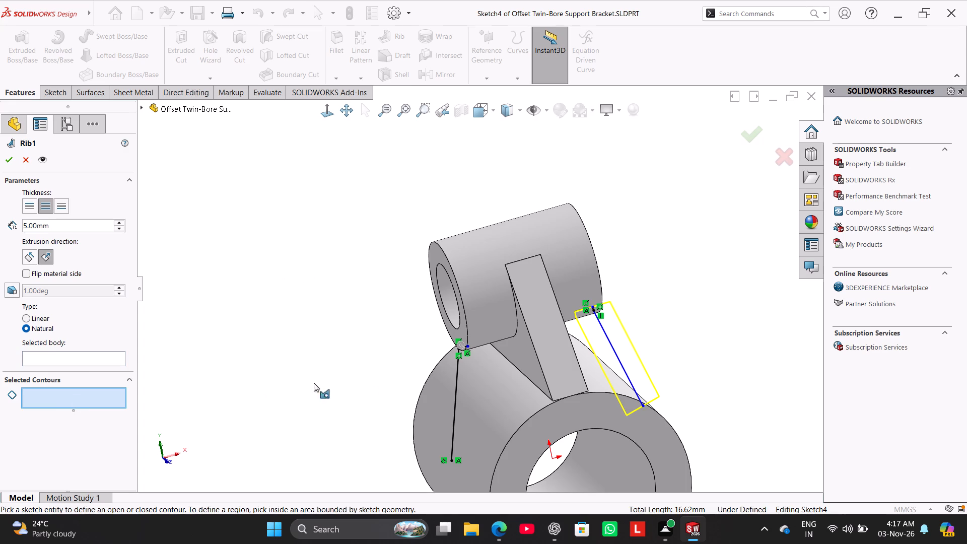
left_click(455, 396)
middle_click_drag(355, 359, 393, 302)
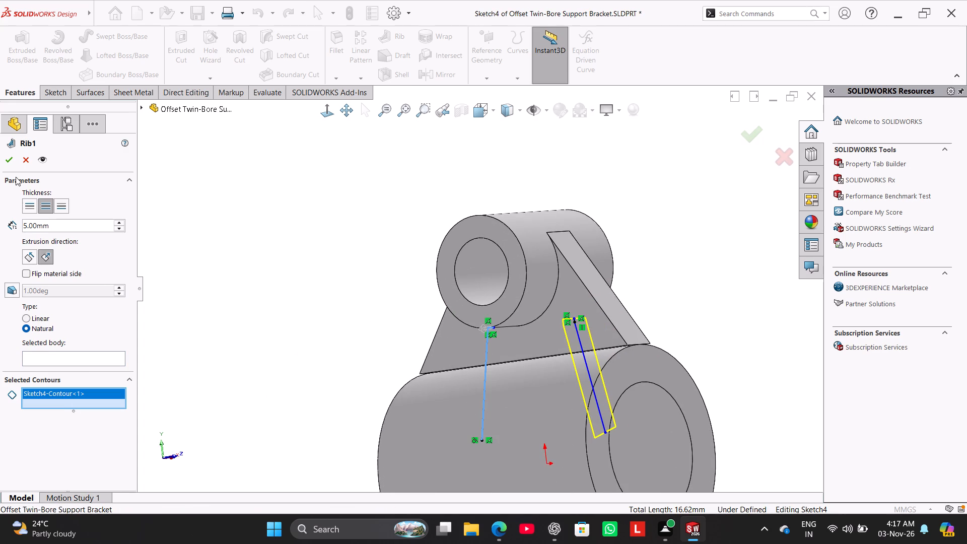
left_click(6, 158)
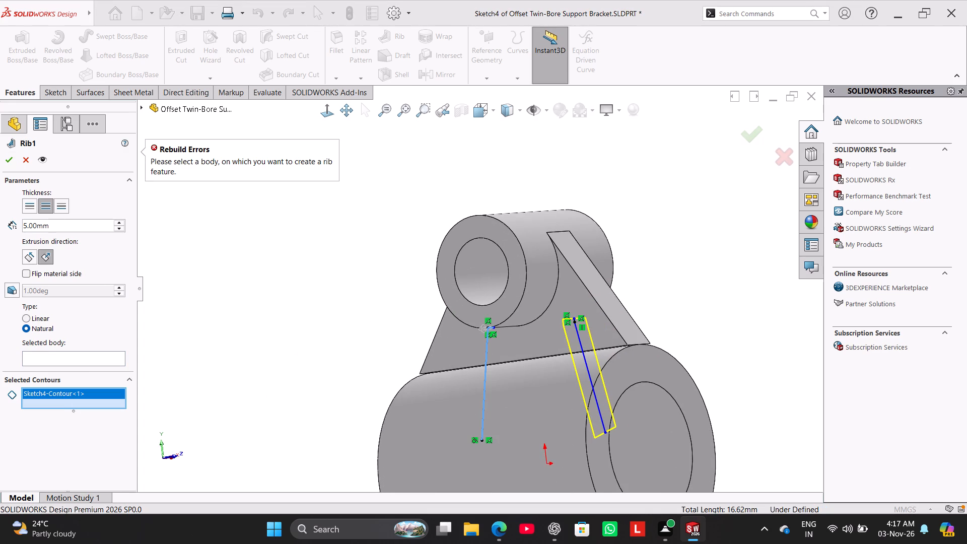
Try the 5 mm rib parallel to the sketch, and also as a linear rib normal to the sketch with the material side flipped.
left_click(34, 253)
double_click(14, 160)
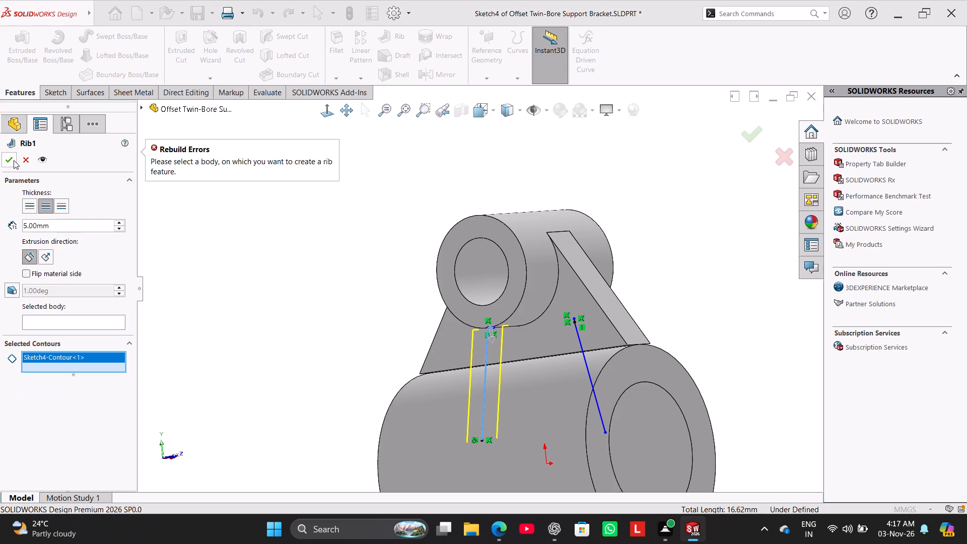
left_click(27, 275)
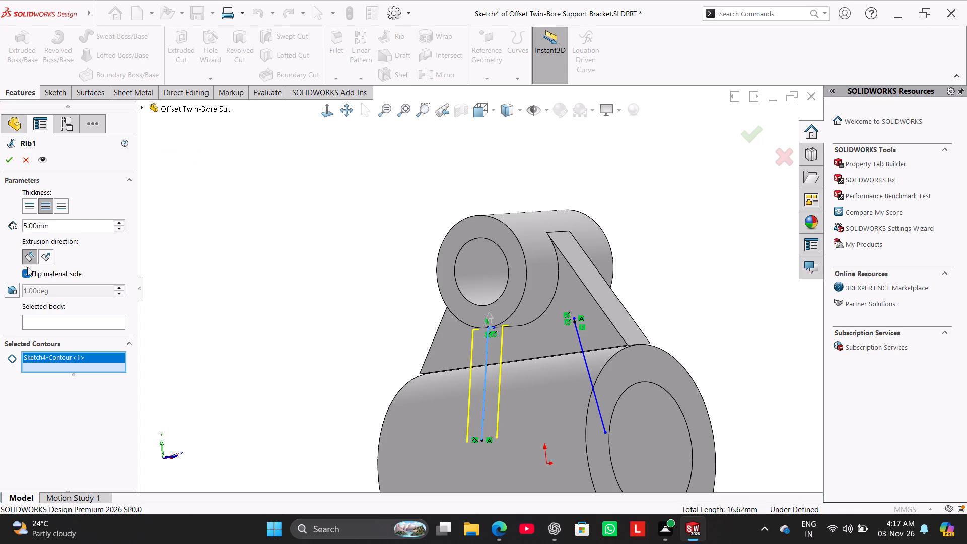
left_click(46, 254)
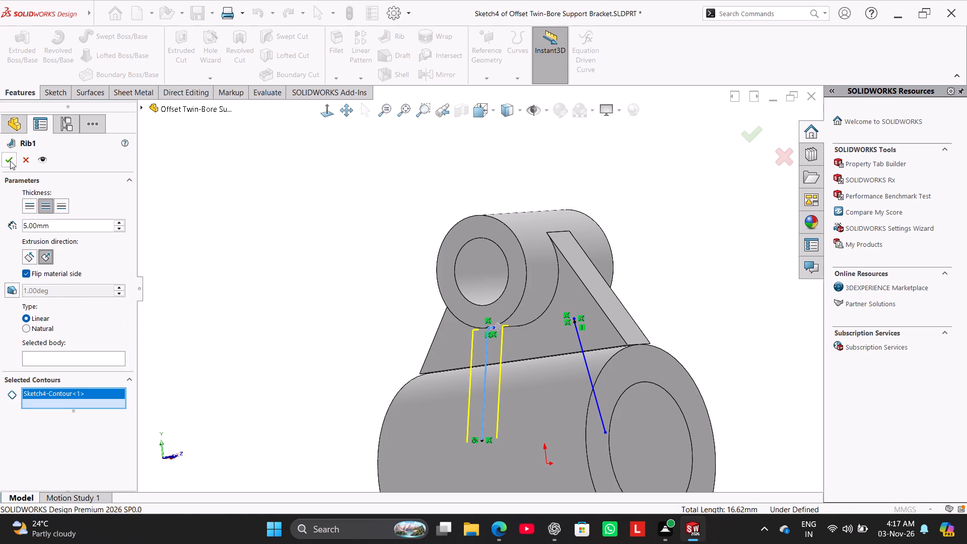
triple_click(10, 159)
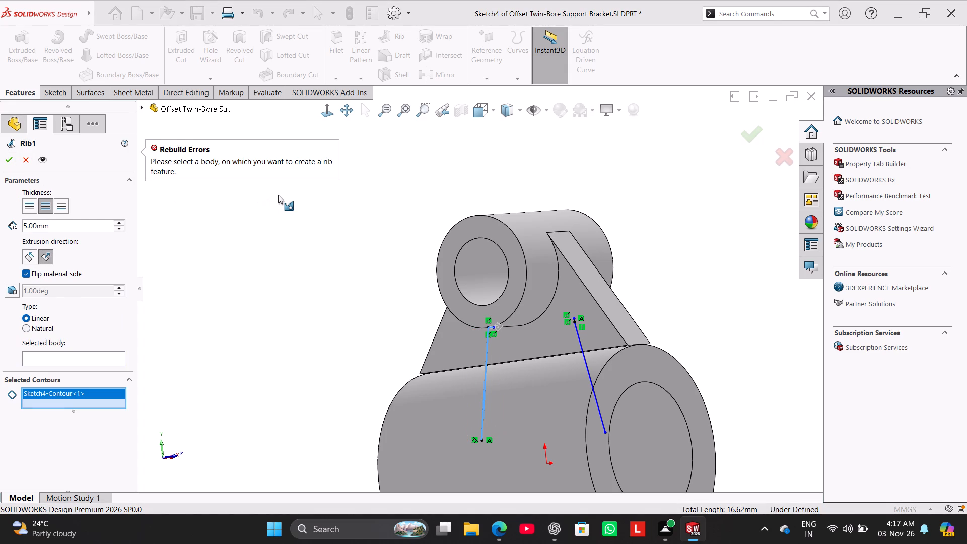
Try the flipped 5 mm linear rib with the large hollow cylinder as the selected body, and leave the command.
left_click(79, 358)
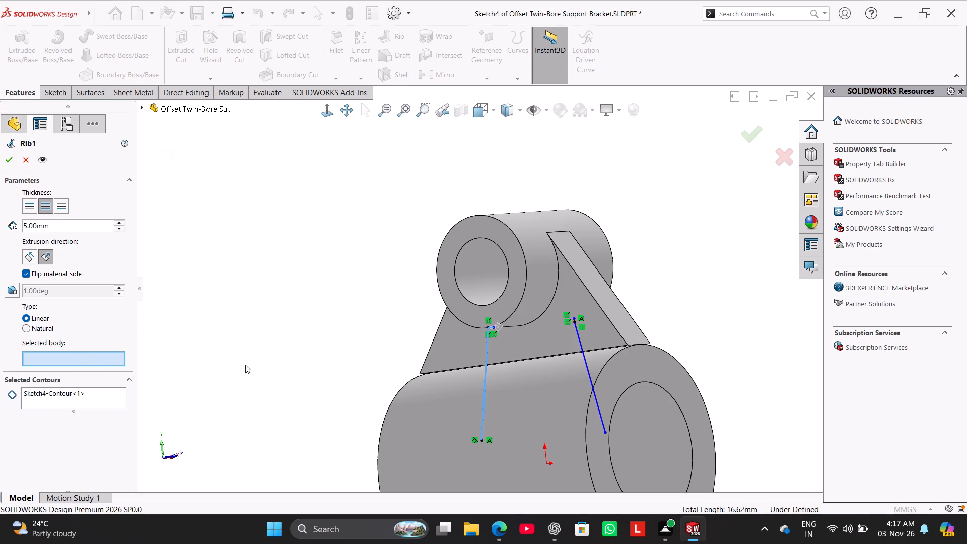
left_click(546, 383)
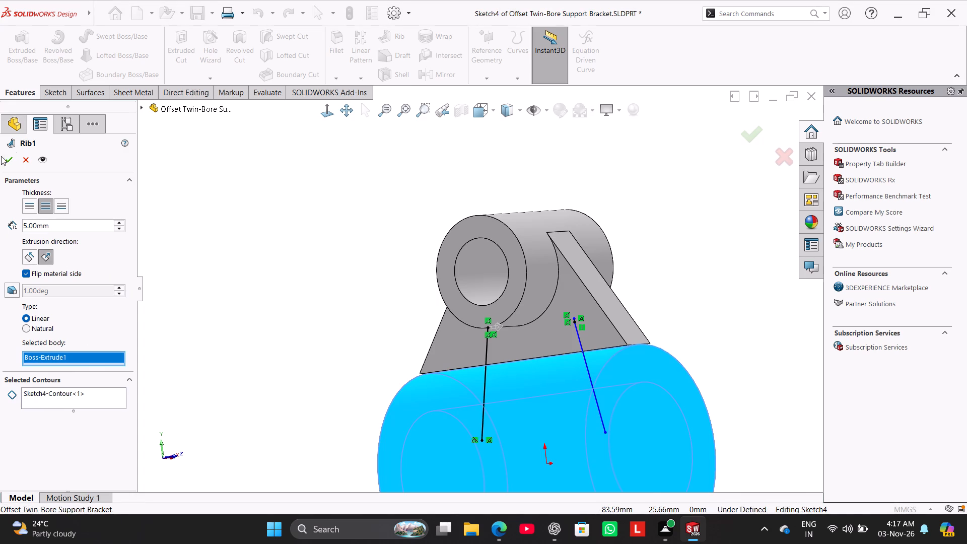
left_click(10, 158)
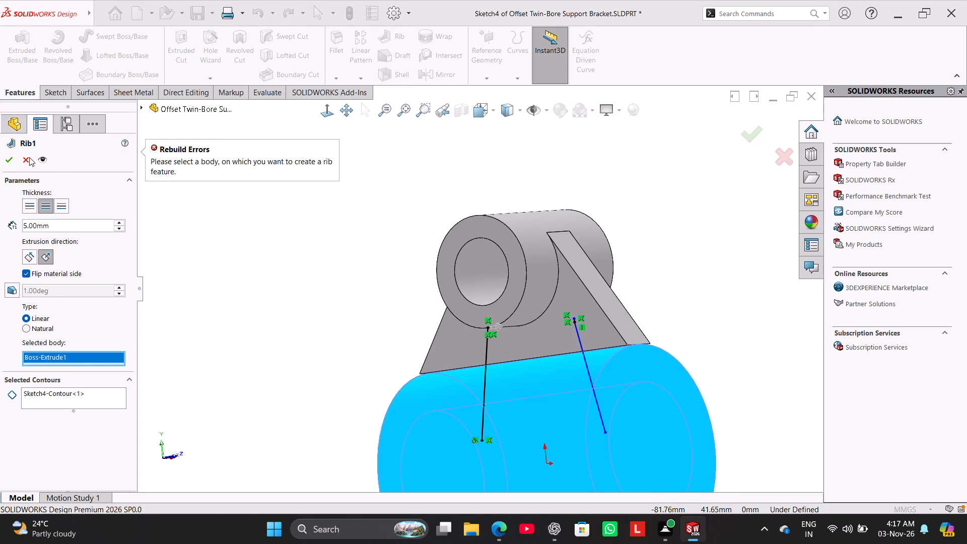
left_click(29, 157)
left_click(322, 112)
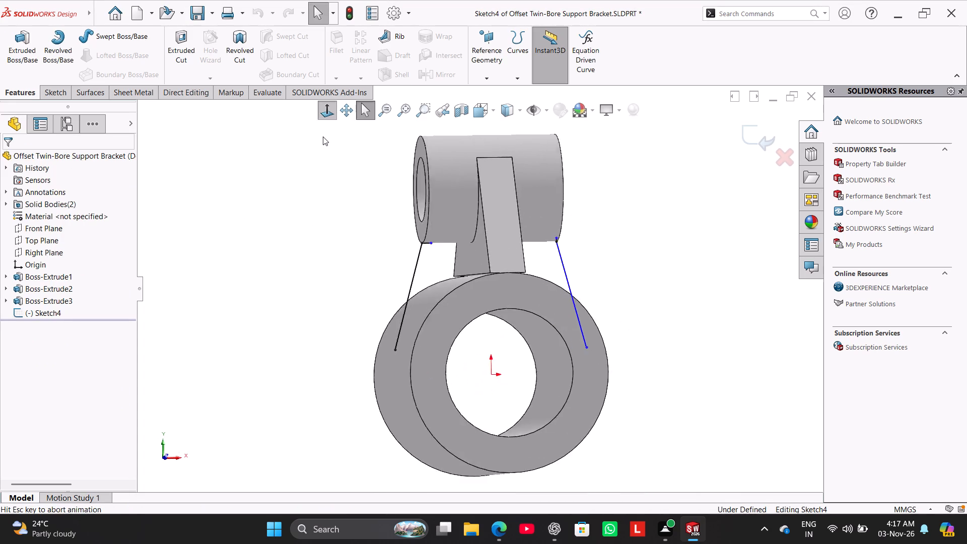
Delete the two coincident relations tying the short horizontal line and its corner to the ring boss's lower edge in Sketch4.
left_click(331, 211)
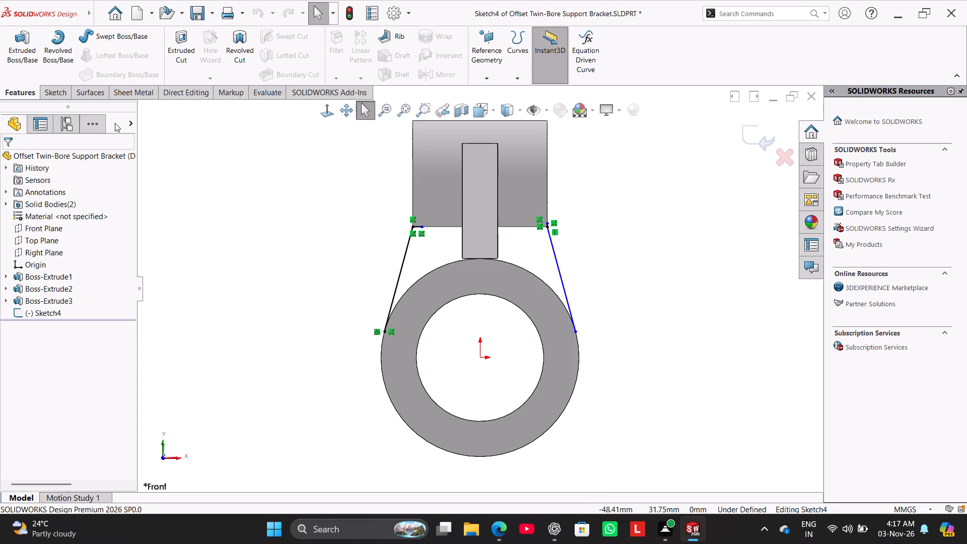
left_click(54, 96)
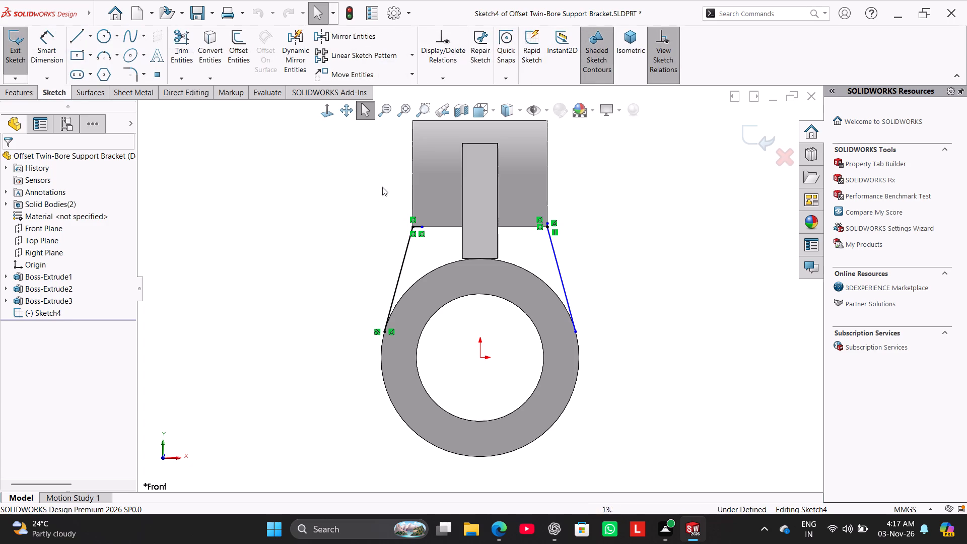
scroll(582, 216, "up", 2)
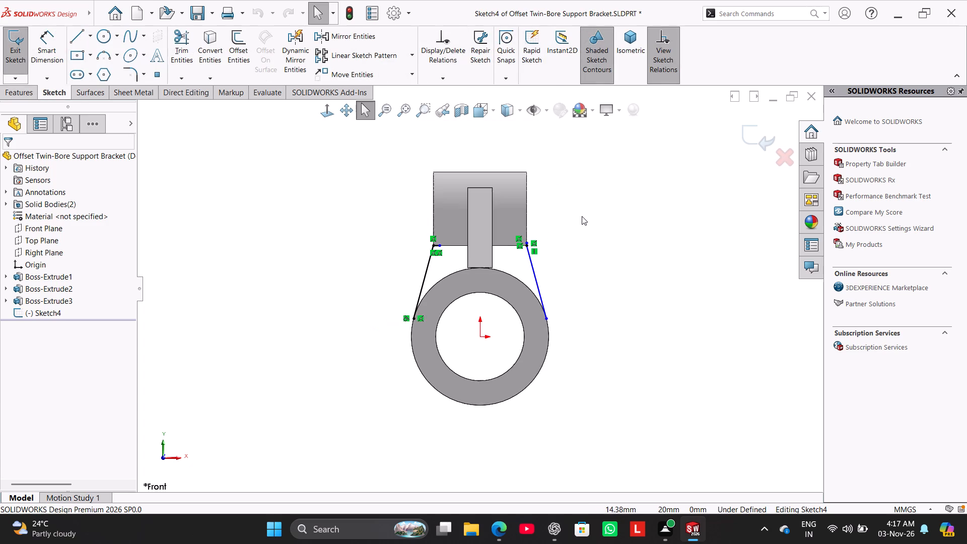
scroll(582, 216, "down", 3)
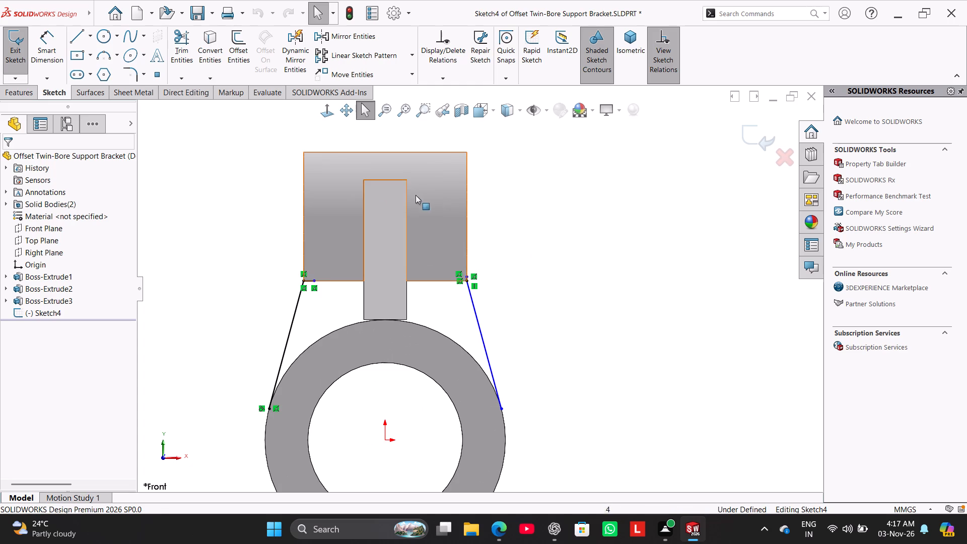
right_click(316, 286)
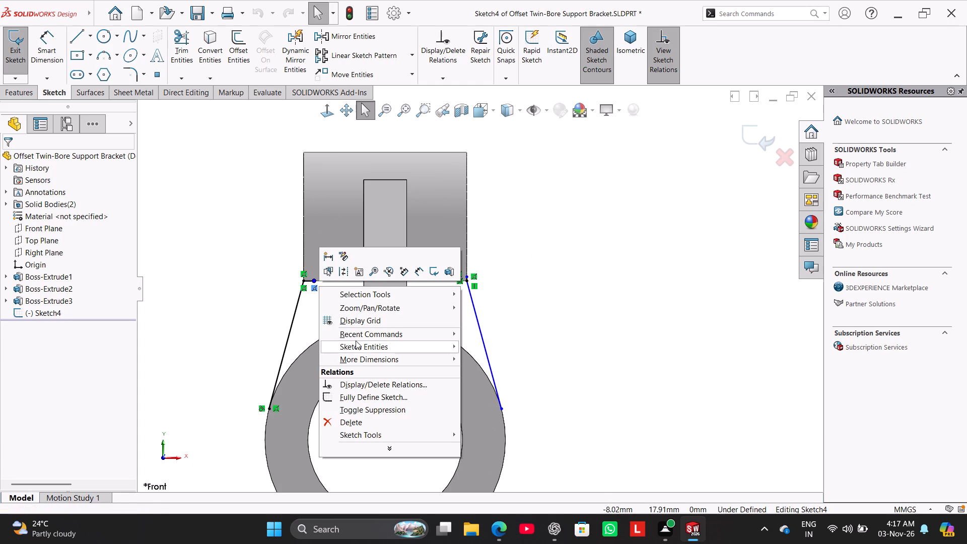
left_click(362, 420)
scroll(332, 301, "up", 2)
scroll(330, 294, "down", 4)
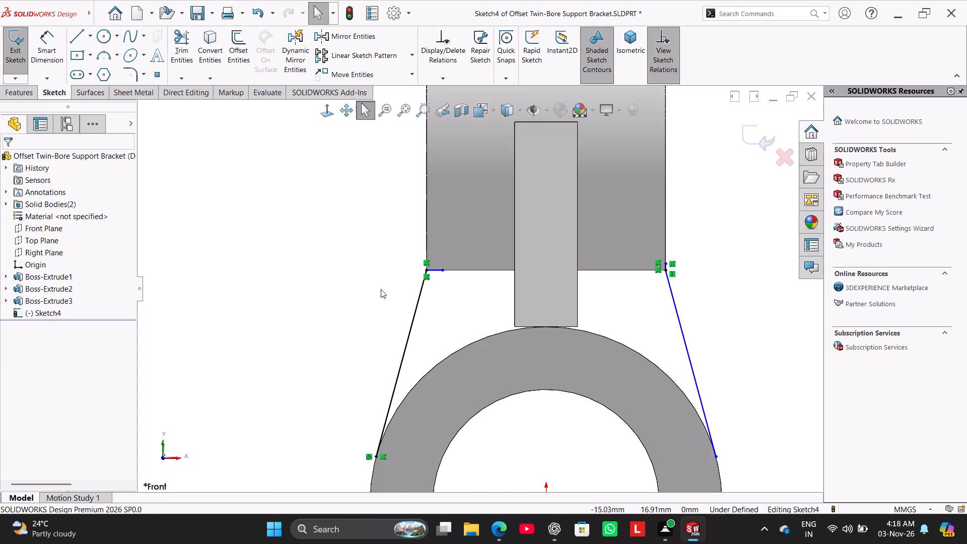
right_click(427, 277)
left_click(466, 411)
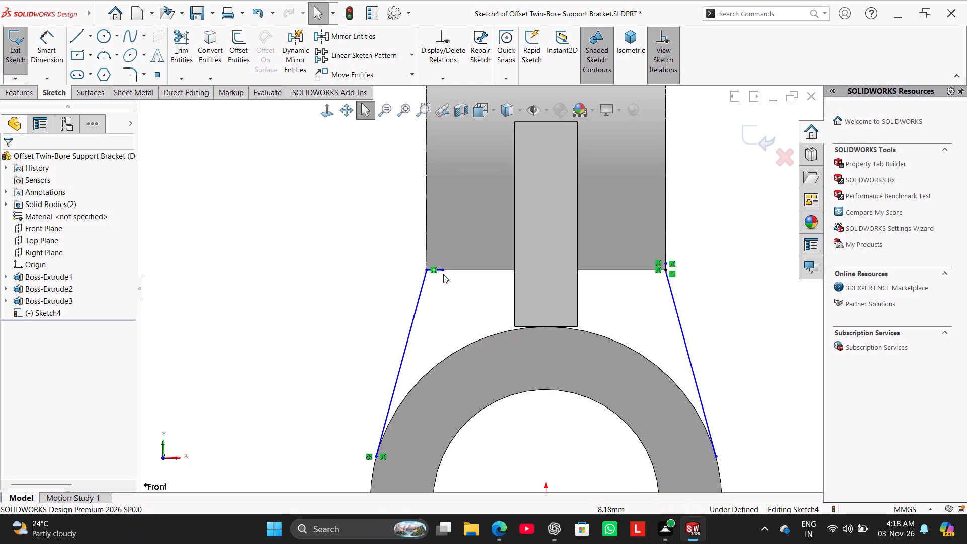
Move both ends of the short top line slightly below the ring boss's lower edge, keeping it joined to the sloped line.
left_click_drag(427, 268, 425, 291)
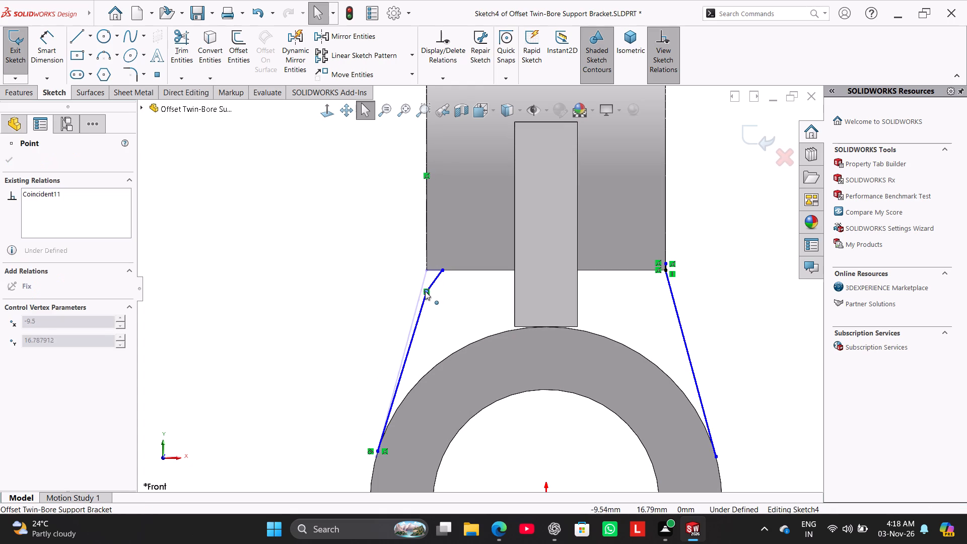
left_click_drag(425, 291, 420, 281)
left_click(397, 286)
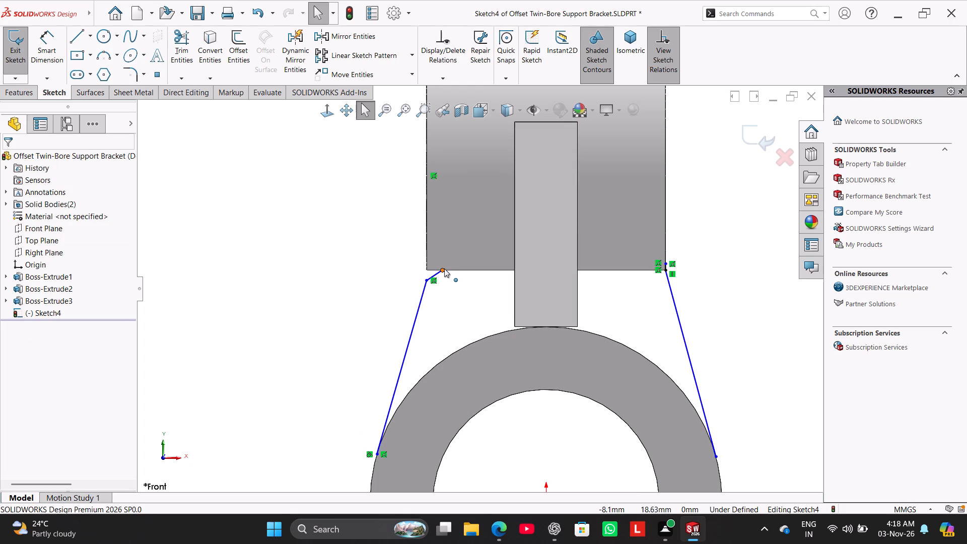
left_click_drag(444, 268, 449, 279)
left_click(371, 289)
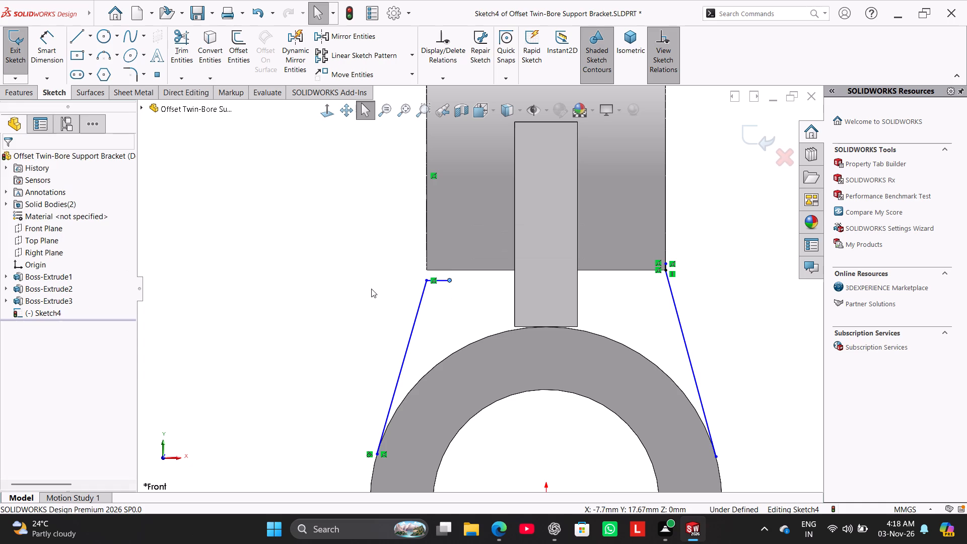
Make the short top line horizontal and extend it across the web to meet the opposite sloped line.
left_click(444, 281)
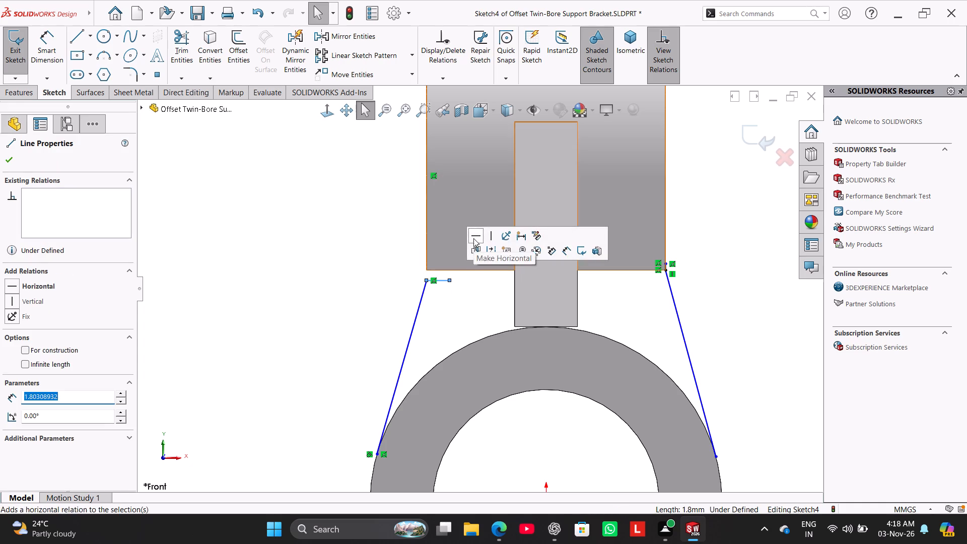
left_click(473, 238)
left_click(462, 309)
left_click_drag(448, 279, 485, 276)
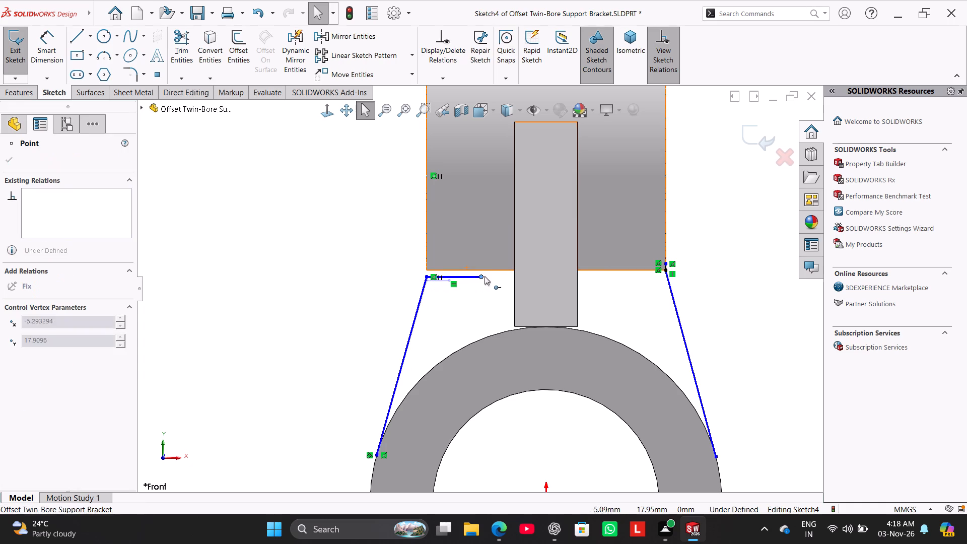
left_click_drag(485, 276, 681, 283)
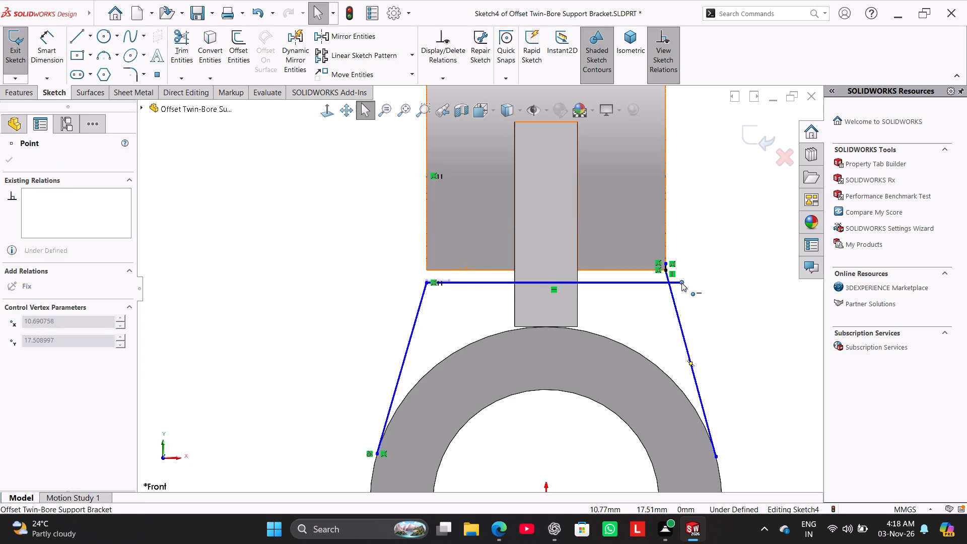
left_click_drag(681, 283, 669, 285)
left_click(669, 285)
Trim the short leftover segments above the horizontal line at the ring boss's lower corner, leaving a clean corner.
right_click(314, 222)
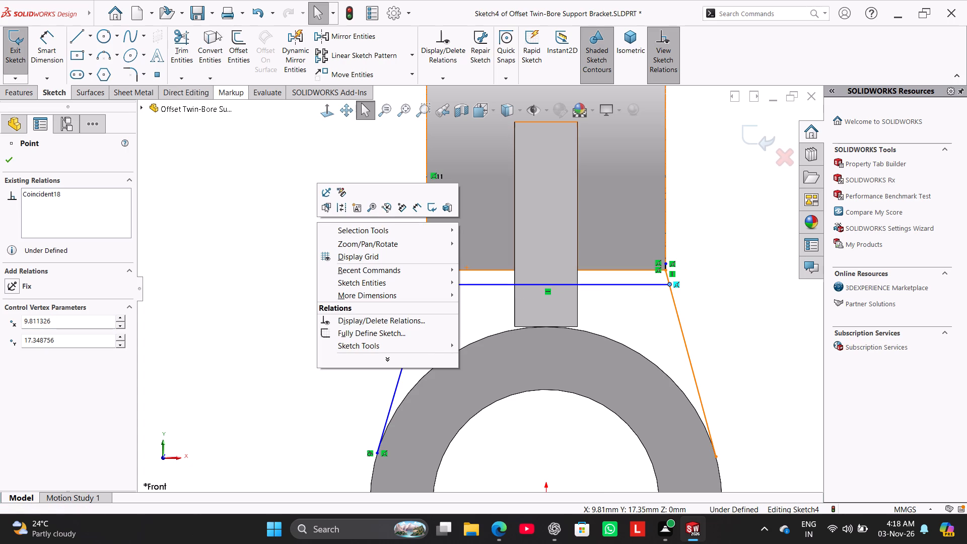
left_click(180, 38)
scroll(696, 281, "up", 2)
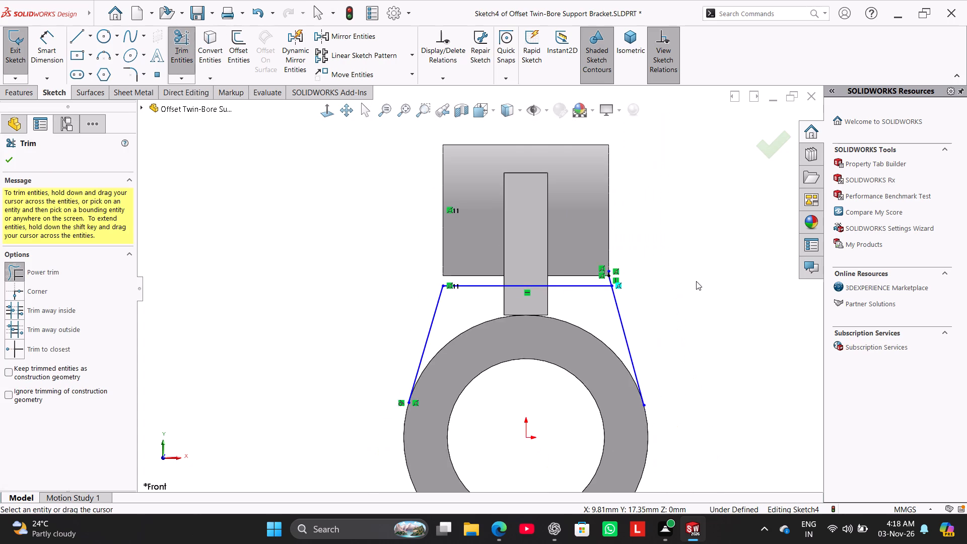
scroll(670, 266, "down", 3)
left_click_drag(570, 292, 538, 273)
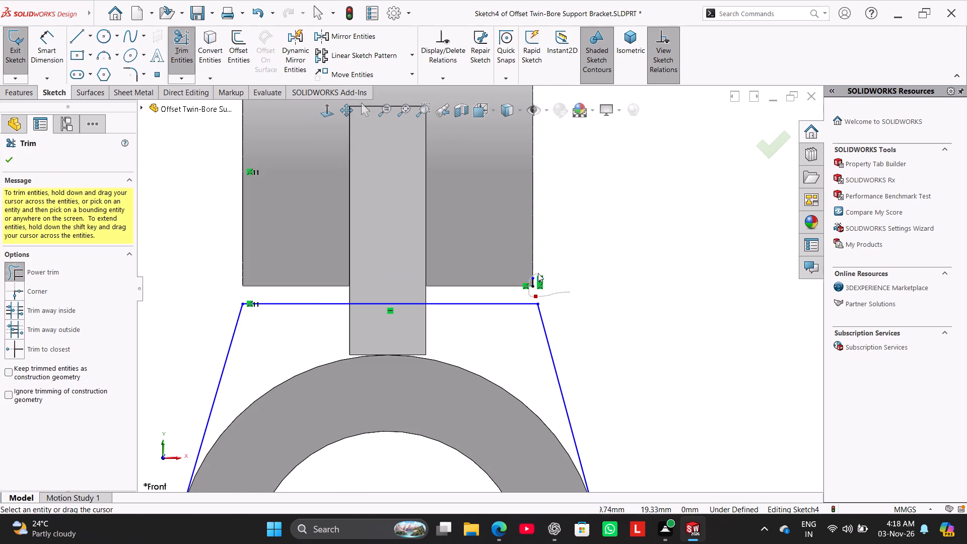
left_click_drag(538, 273, 538, 273)
left_click_drag(546, 280, 529, 286)
scroll(555, 265, "down", 2)
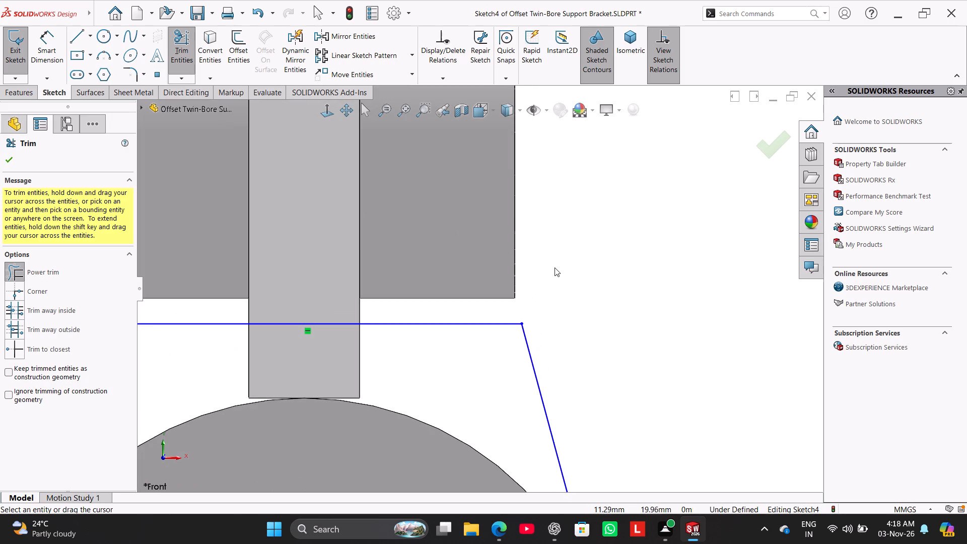
scroll(555, 273, "up", 4)
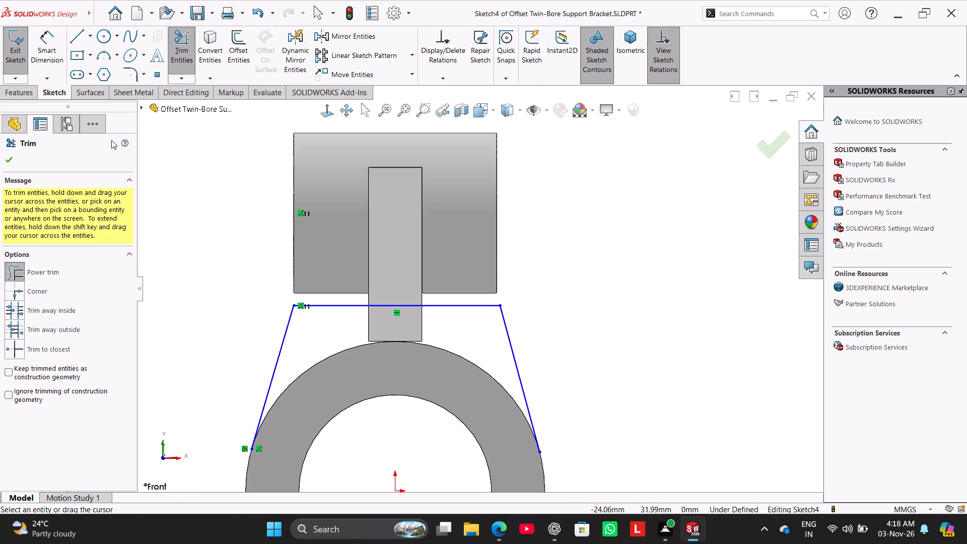
left_click(9, 155)
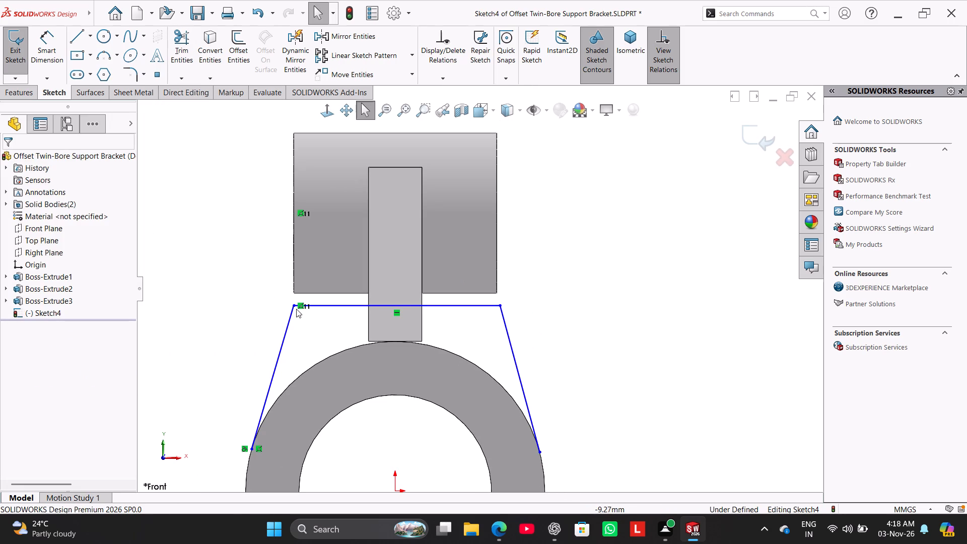
Bring the horizontal line closer to the ring boss and dimension its gap from the boss's lower edge as 0.5 mm.
left_click_drag(315, 304, 318, 314)
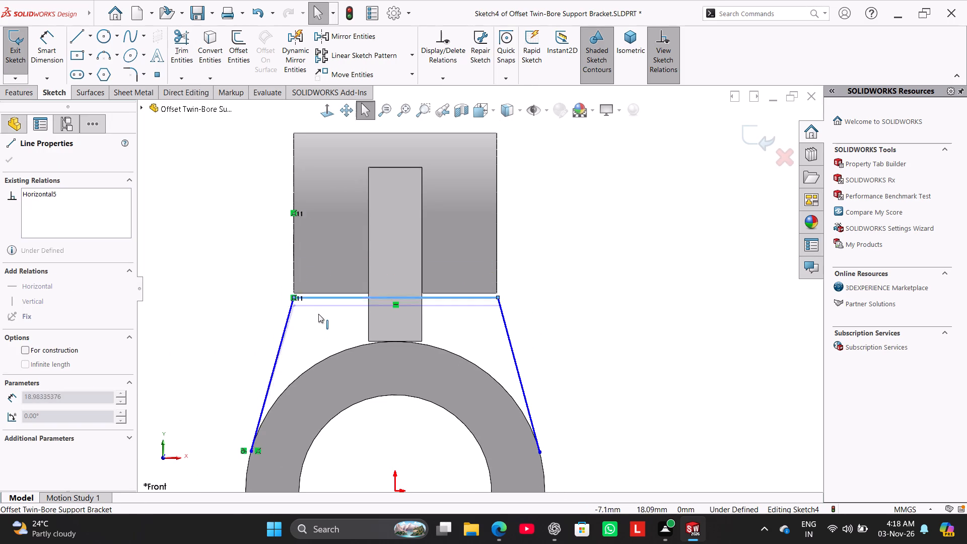
left_click_drag(318, 314, 316, 300)
left_click(136, 317)
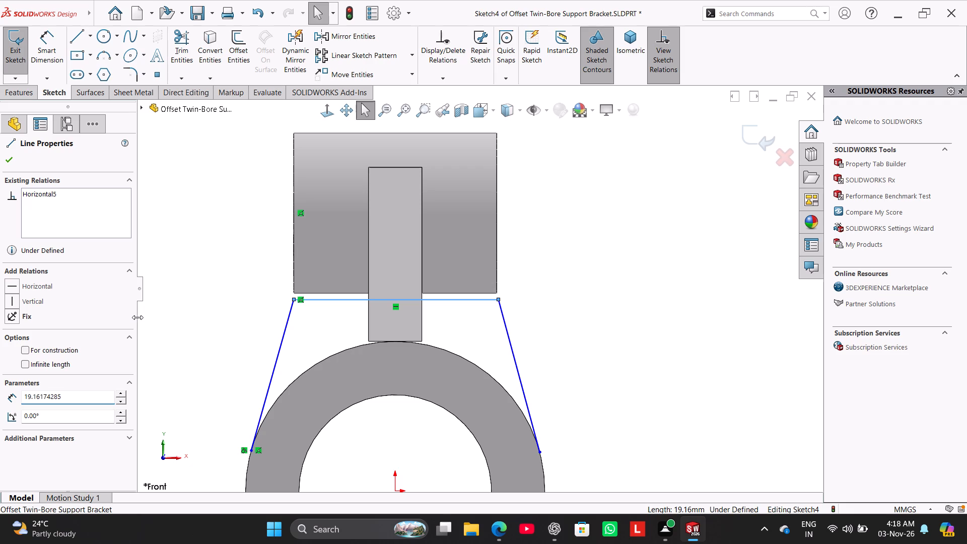
left_click(200, 293)
left_click_drag(44, 43, 53, 53)
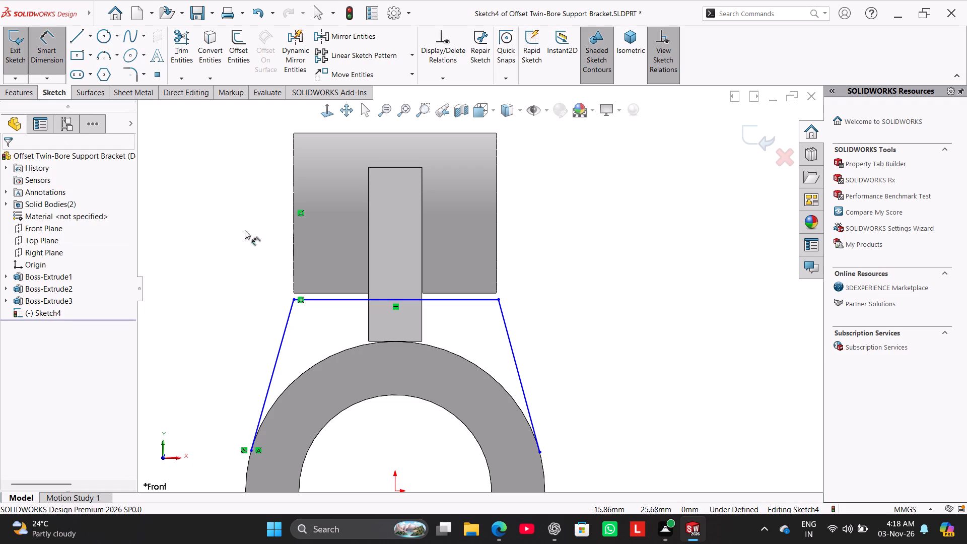
left_click(326, 298)
left_click(327, 294)
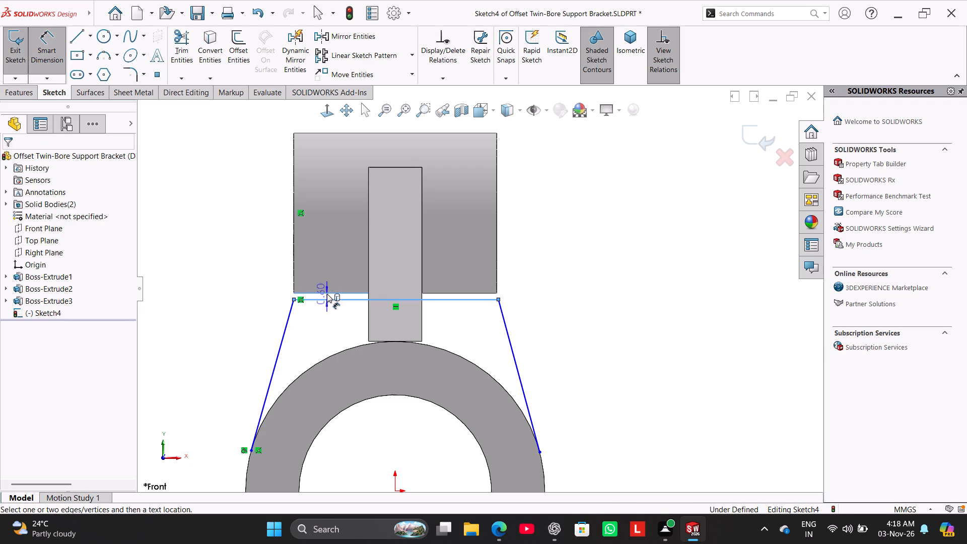
left_click(330, 258)
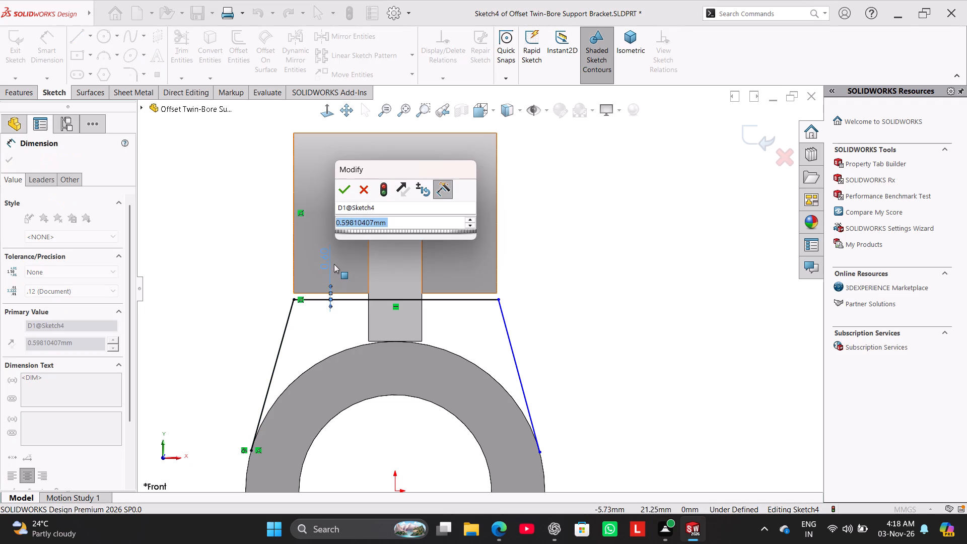
type("0.5")
key("Return")
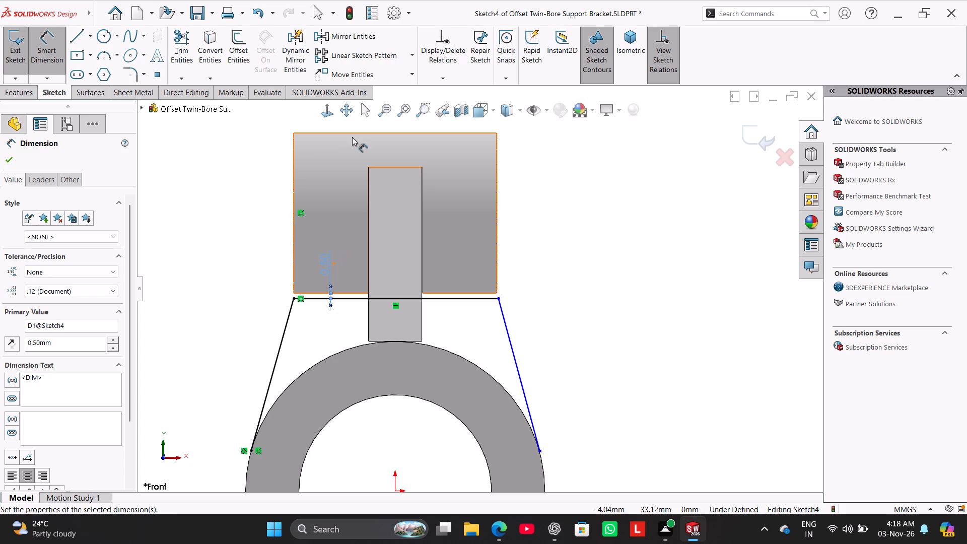
right_click_drag(640, 289, 645, 293)
left_click(692, 323)
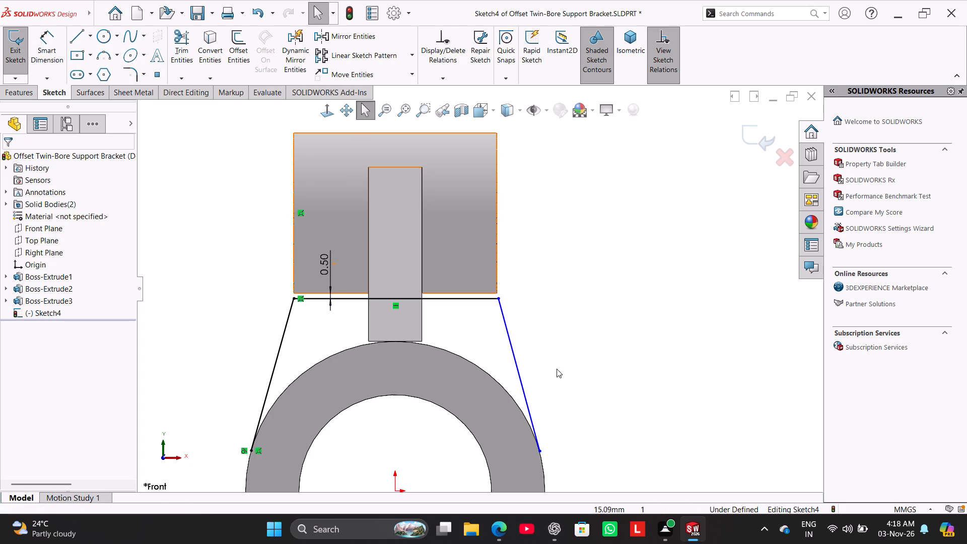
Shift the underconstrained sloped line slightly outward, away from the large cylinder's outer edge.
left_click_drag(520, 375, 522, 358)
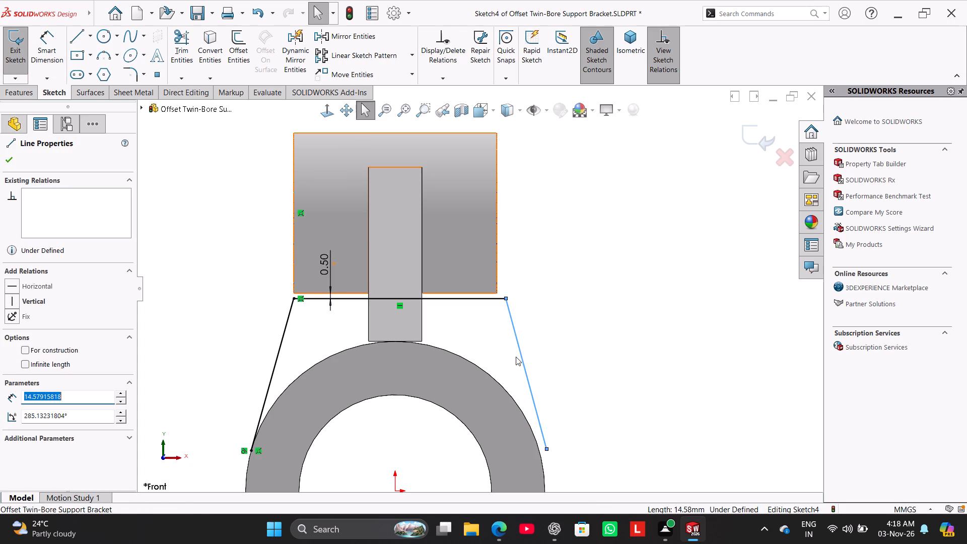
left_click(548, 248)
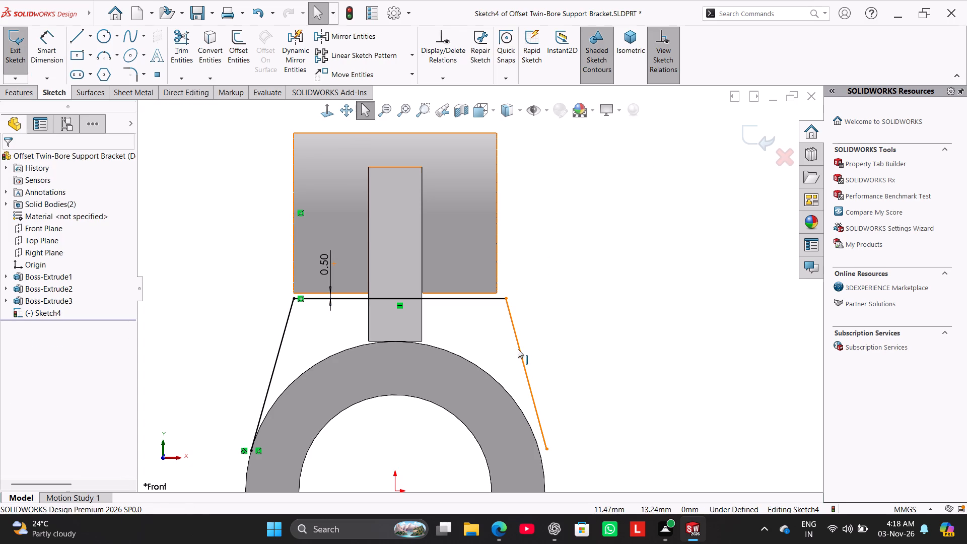
Convert the large hollow cylinder's outer circular edge into a sketch circle.
left_click(207, 44)
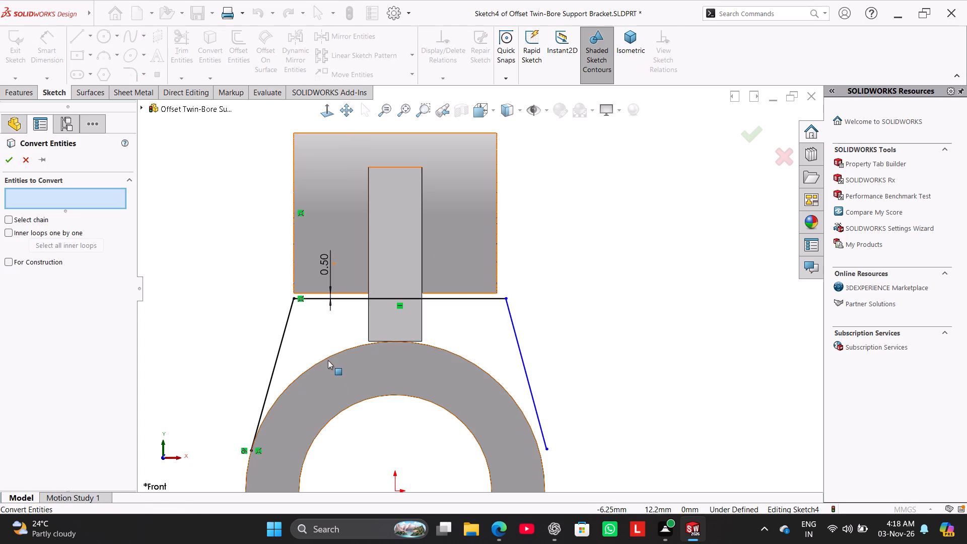
left_click(324, 356)
left_click(330, 357)
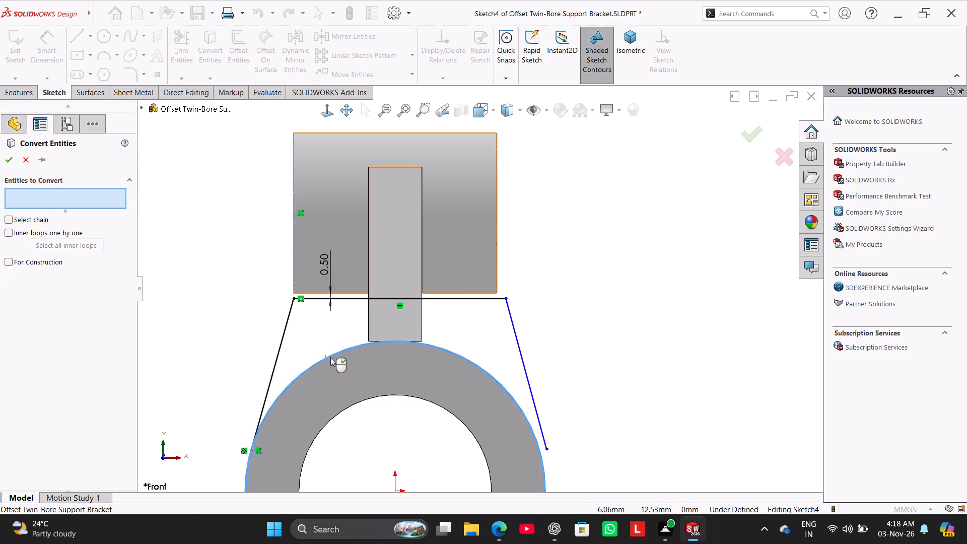
left_click(9, 160)
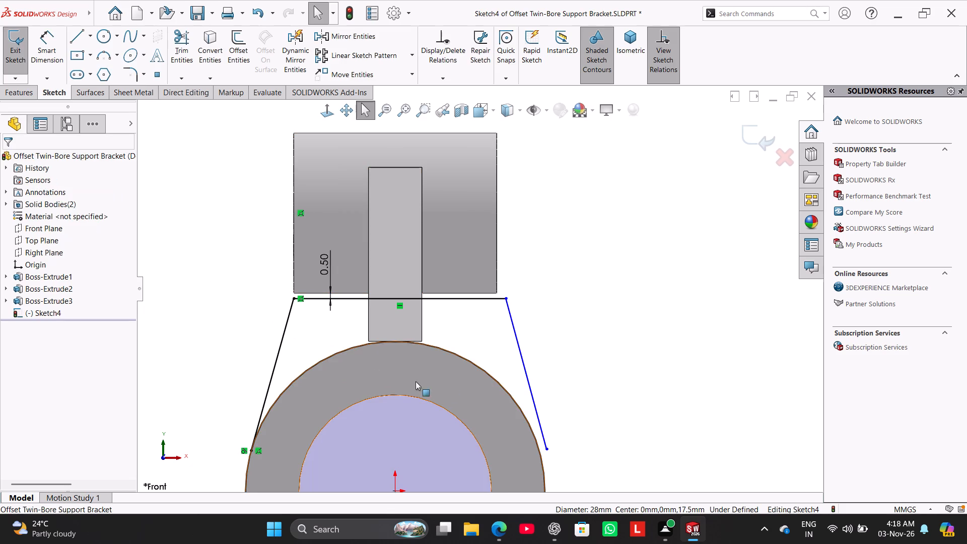
Make the underconstrained sloped line tangent to the converted circle.
left_click_drag(483, 372, 488, 371, "ctrl")
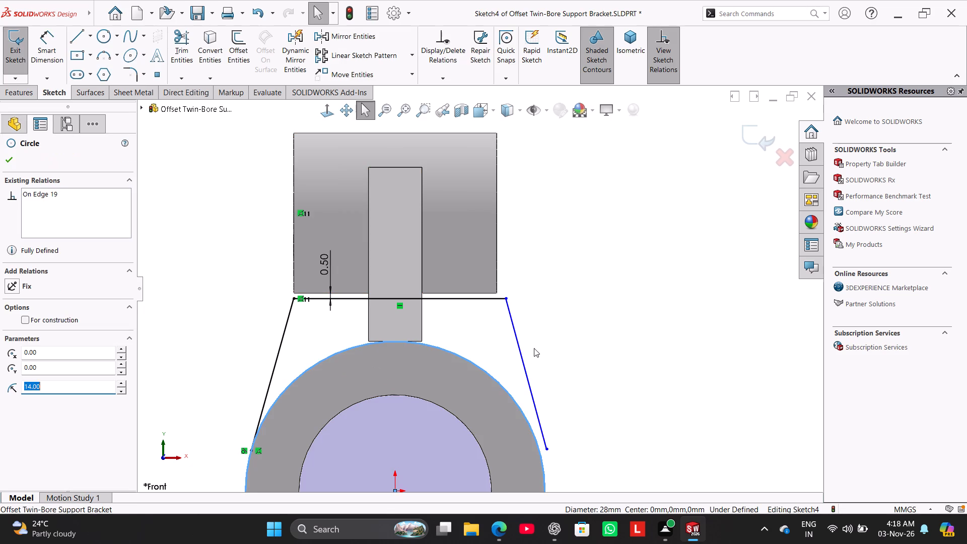
left_click(520, 343, "ctrl")
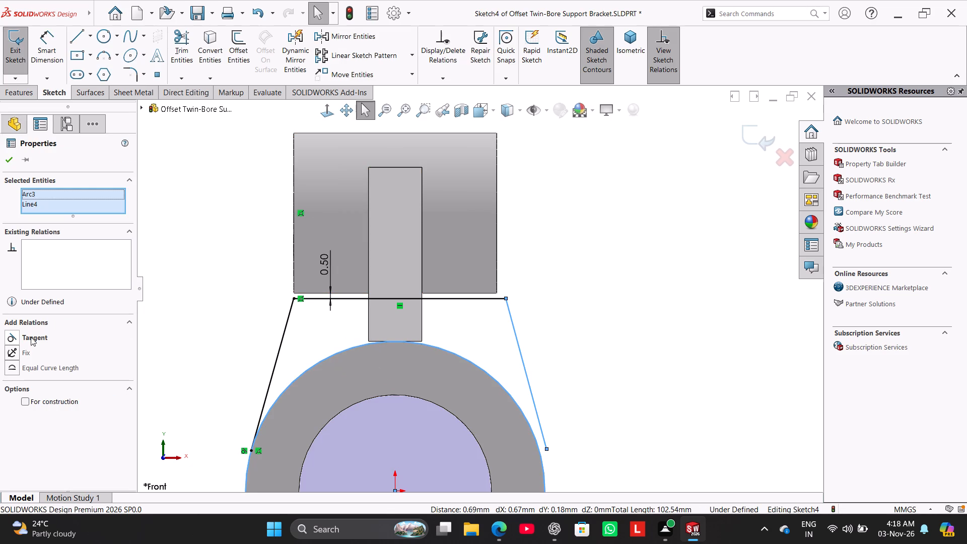
left_click(39, 328)
left_click(40, 335)
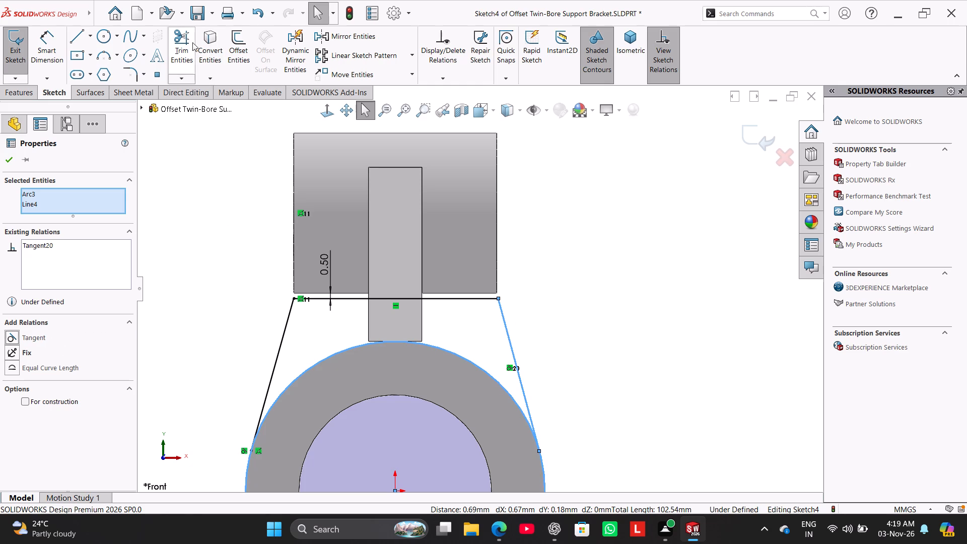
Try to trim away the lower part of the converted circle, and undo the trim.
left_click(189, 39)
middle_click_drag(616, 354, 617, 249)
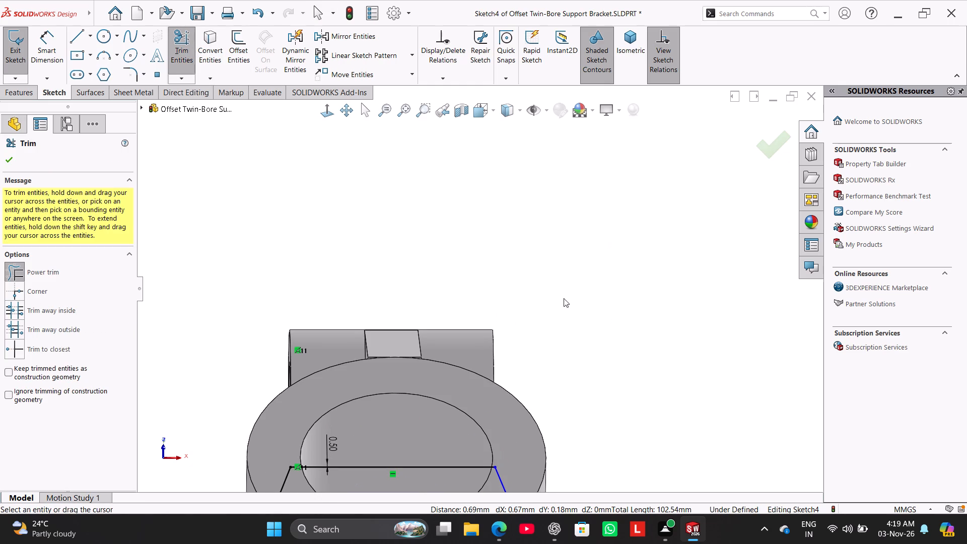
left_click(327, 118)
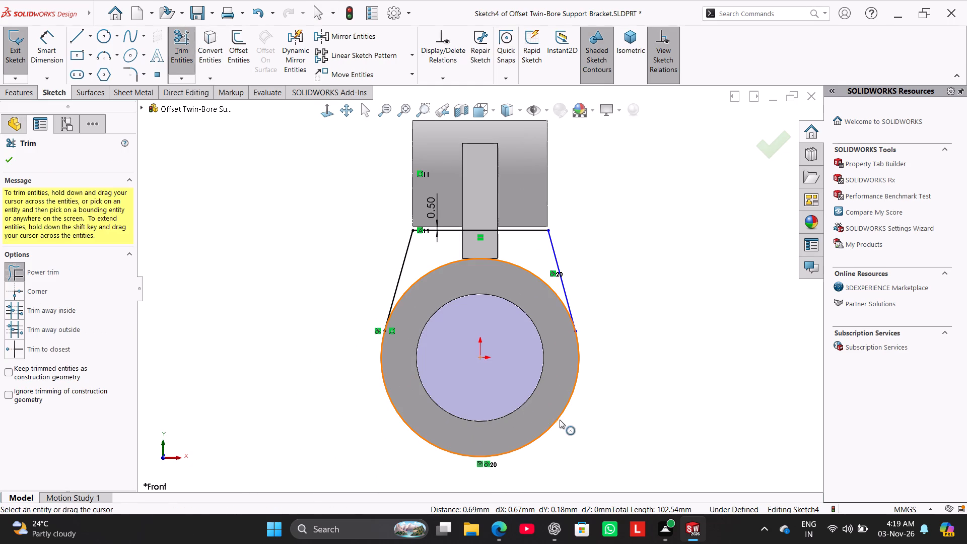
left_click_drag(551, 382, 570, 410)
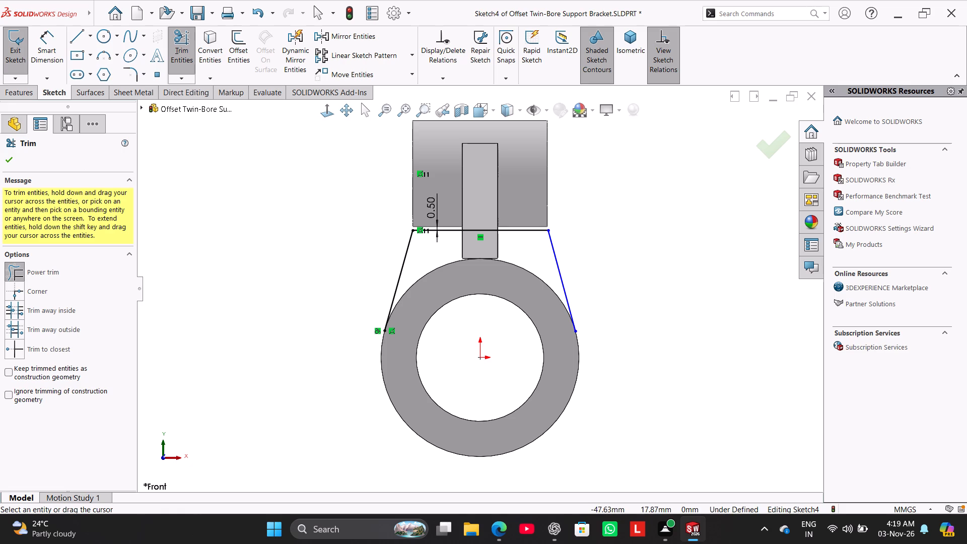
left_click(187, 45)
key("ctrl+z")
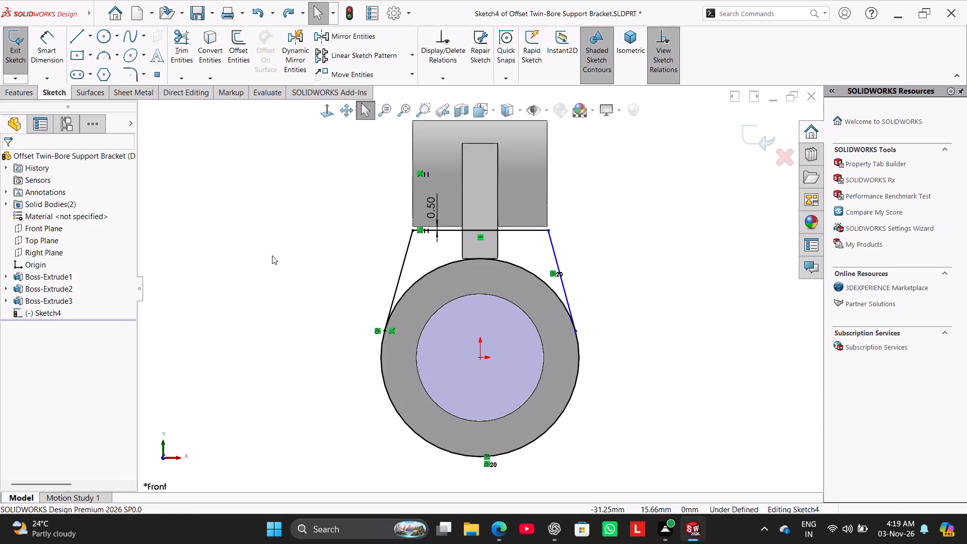
Make the upper endpoint of the underconstrained sloped line coincident with the ring boss's adjacent end edge.
left_click(624, 271)
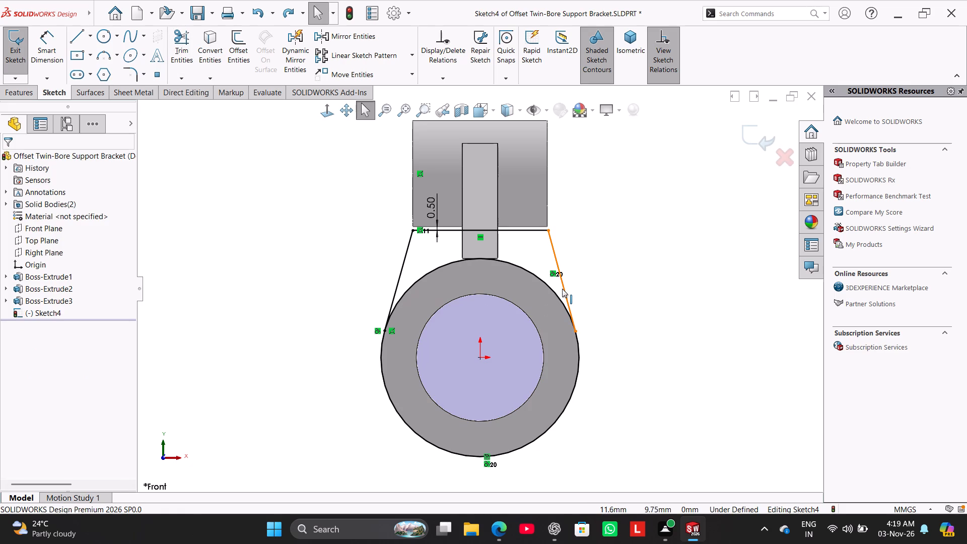
left_click(562, 289, "ctrl")
left_click(588, 216)
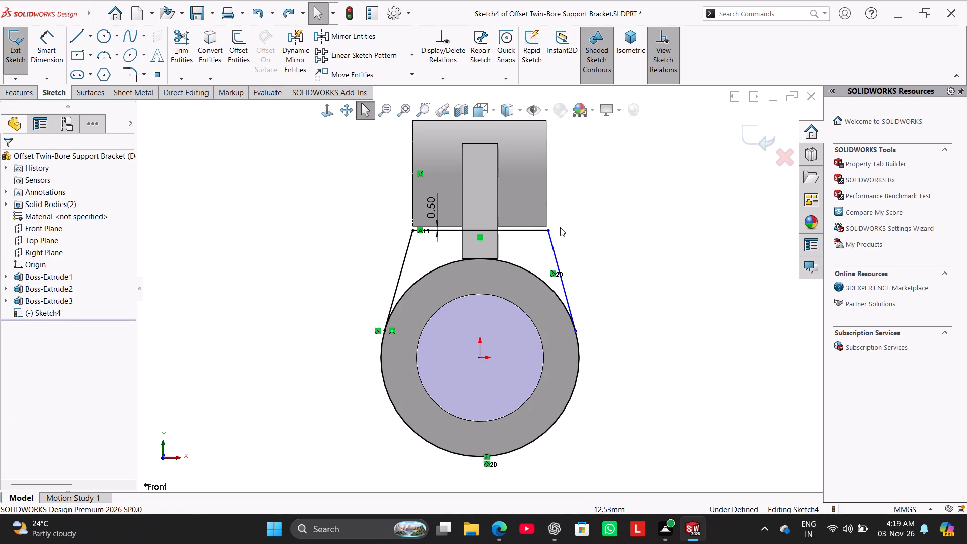
left_click(549, 231, "ctrl")
left_click(547, 220, "ctrl")
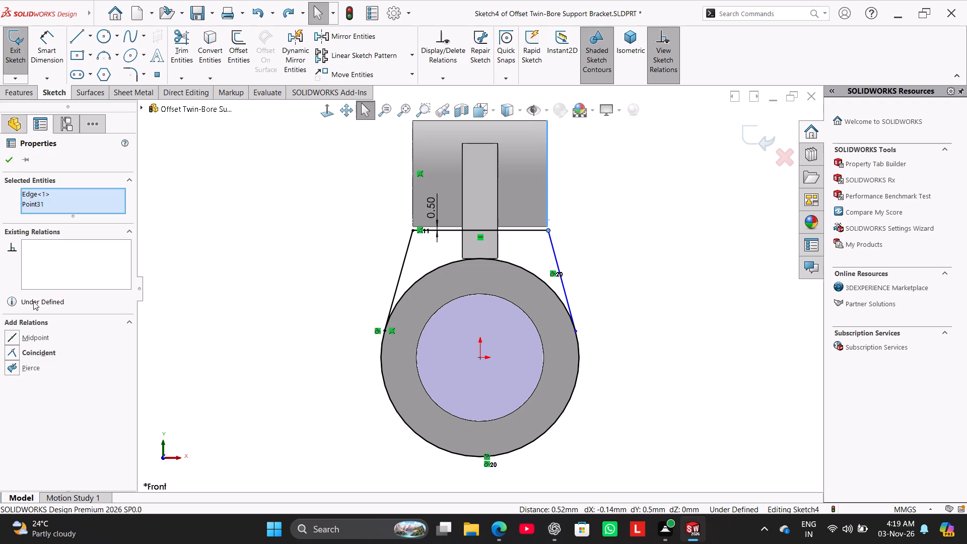
left_click(41, 352)
left_click(184, 254)
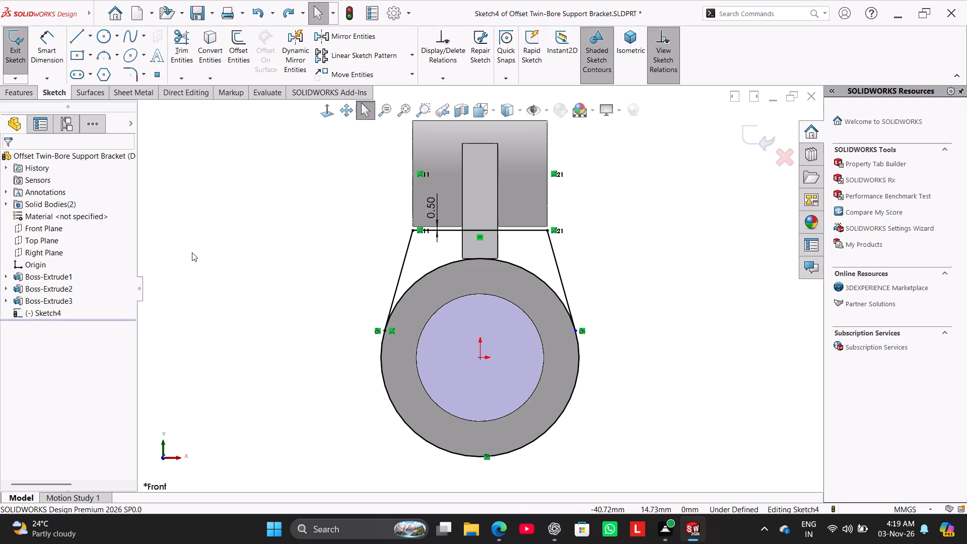
Extend the free lower end of the same sloped line past its tangent point on the converted circle.
left_click_drag(575, 329, 588, 314)
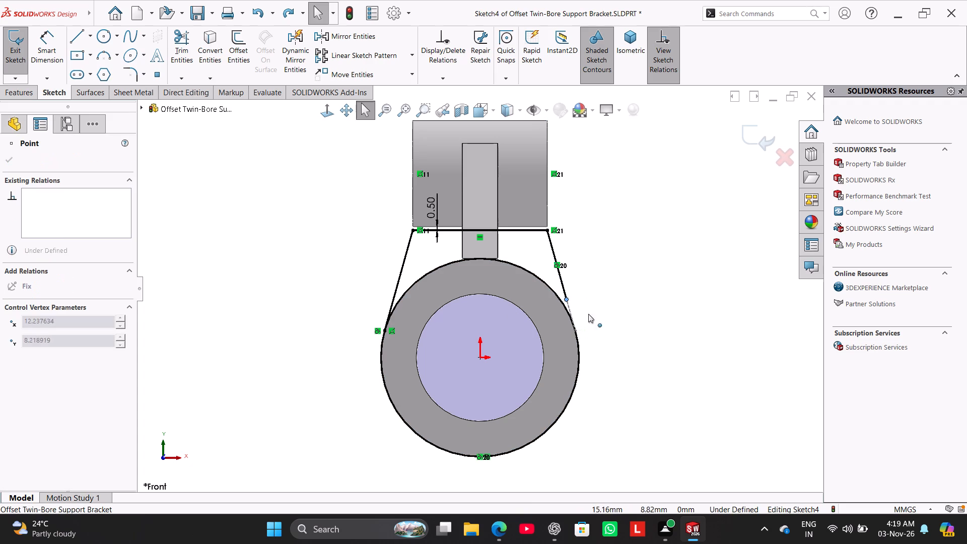
left_click_drag(588, 314, 591, 371)
left_click(619, 245)
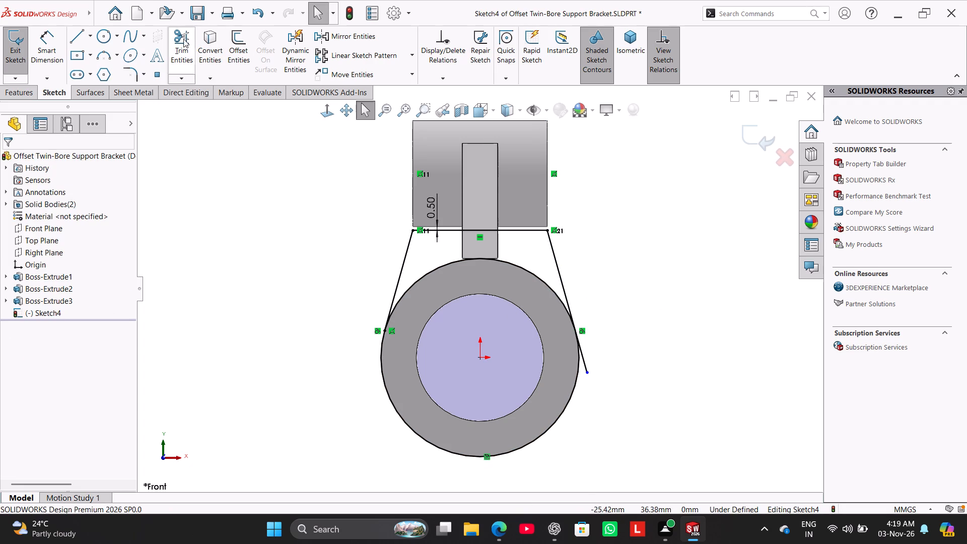
Trim the circle's lower arc and the sloped line's overhang beyond the tangent point to close the web profile.
left_click(183, 38)
left_click_drag(538, 396, 583, 428)
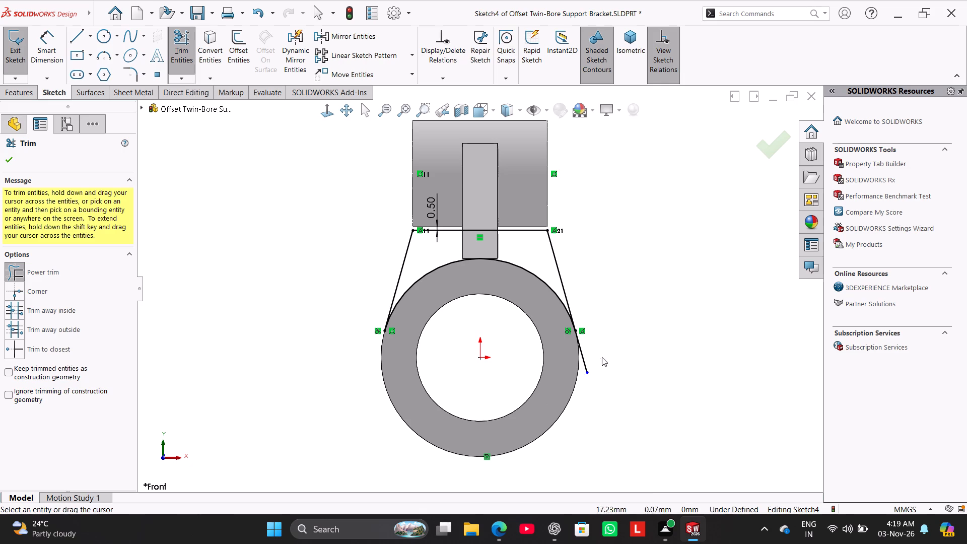
left_click_drag(609, 349, 555, 374)
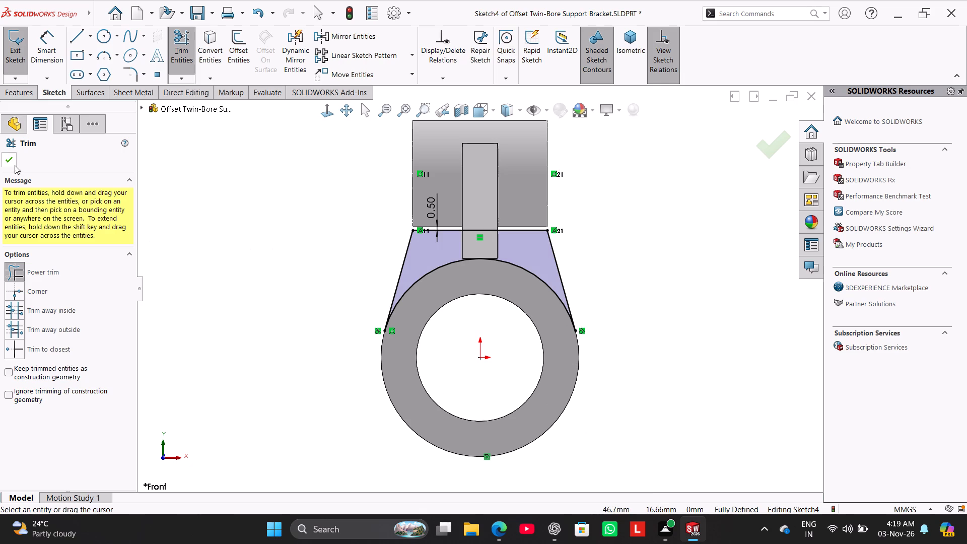
left_click(13, 163)
Try to extrude the closed web profile 5 mm with a Mid Plane end condition, merged with the existing bodies.
left_click(23, 96)
left_click(29, 58)
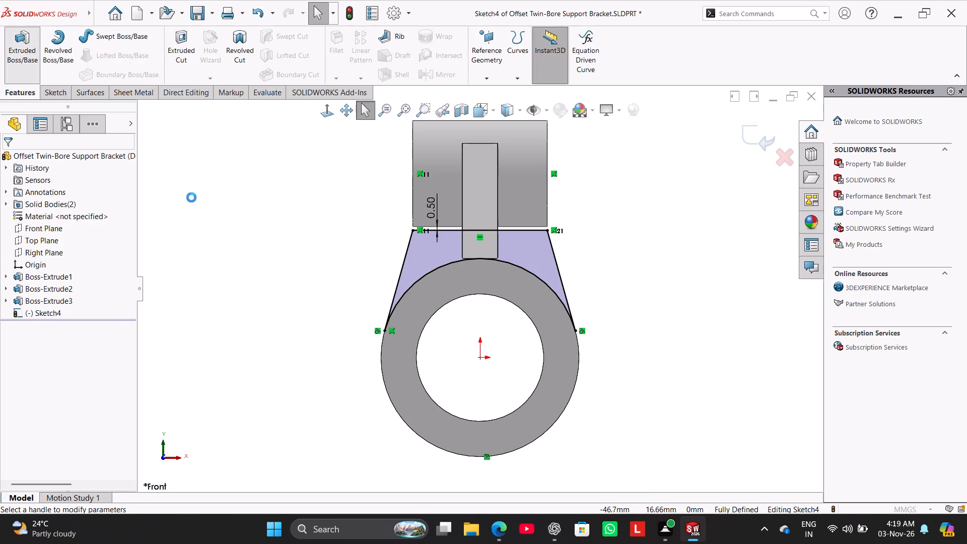
middle_click_drag(246, 231, 301, 269)
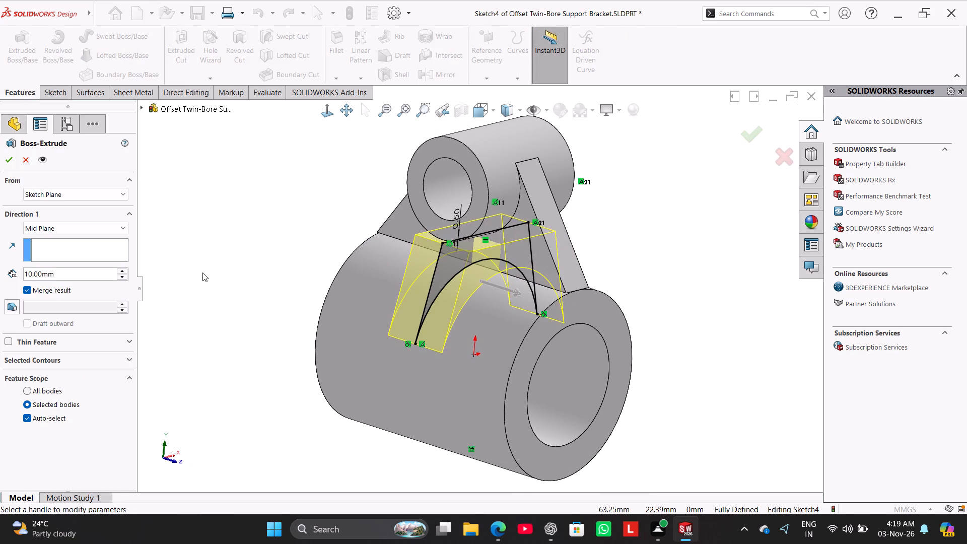
left_click(78, 266)
double_click(77, 275)
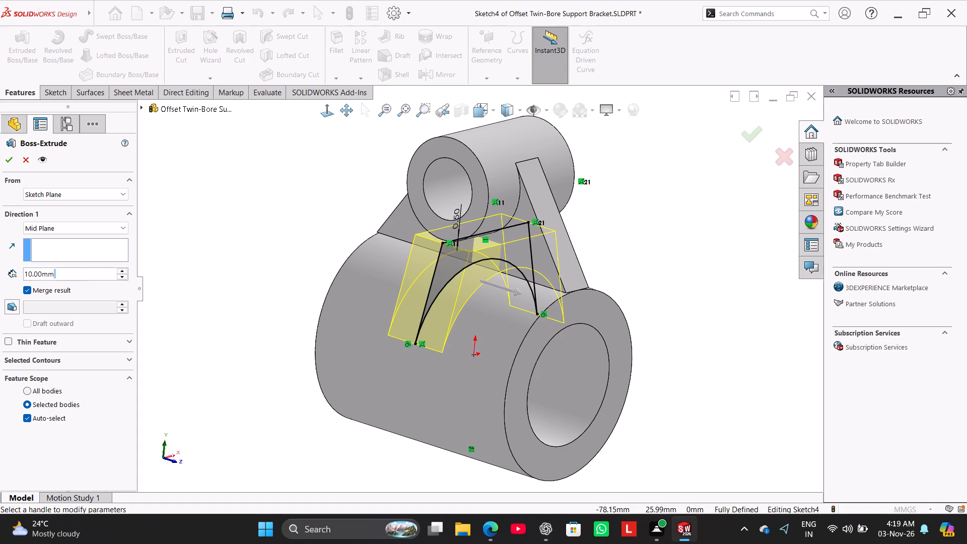
key("5")
key("Return")
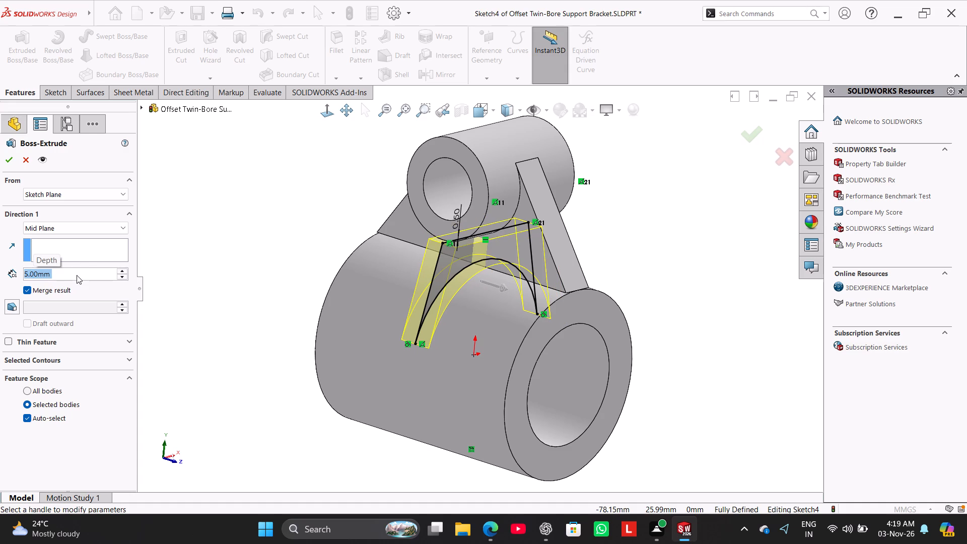
left_click(7, 160)
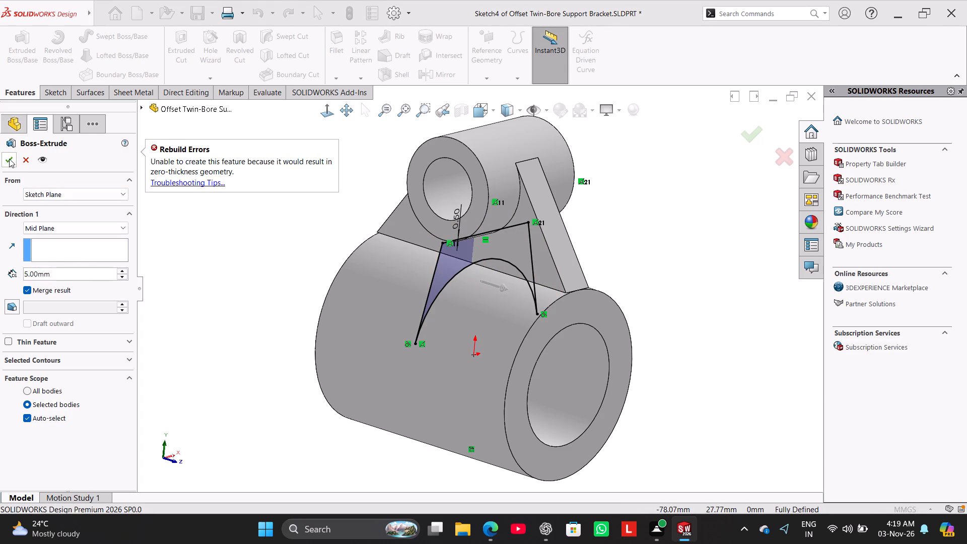
left_click(9, 159)
left_click(9, 159)
left_click(9, 159)
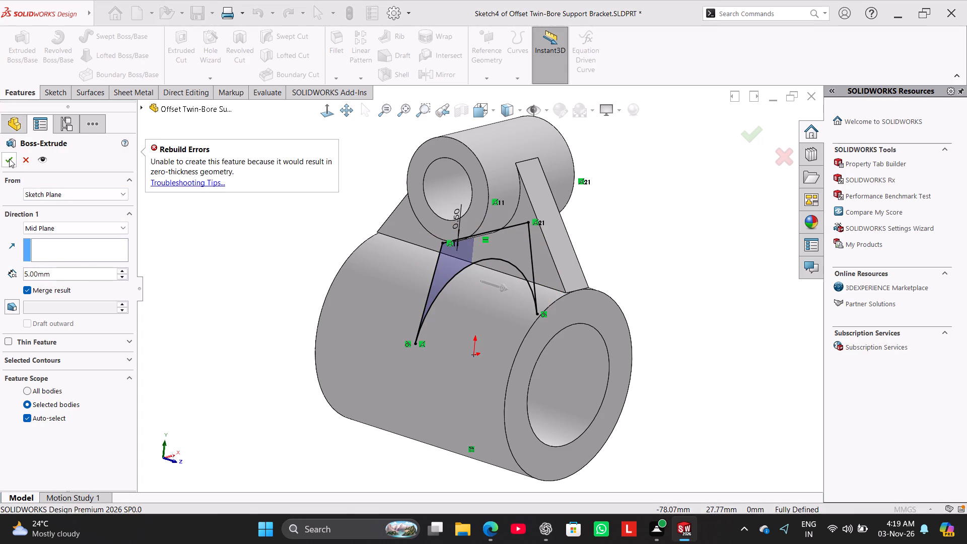
triple_click(9, 159)
triple_click(9, 159)
left_click(9, 159)
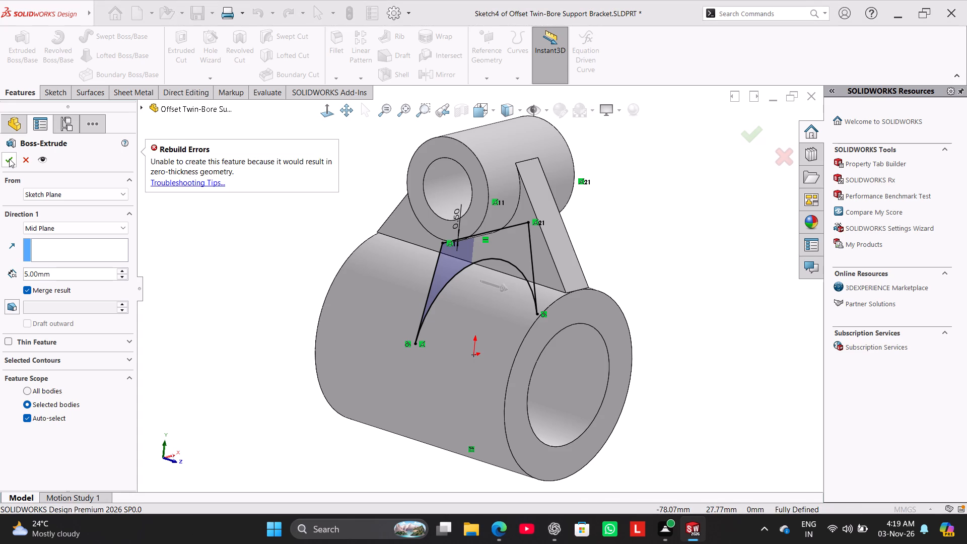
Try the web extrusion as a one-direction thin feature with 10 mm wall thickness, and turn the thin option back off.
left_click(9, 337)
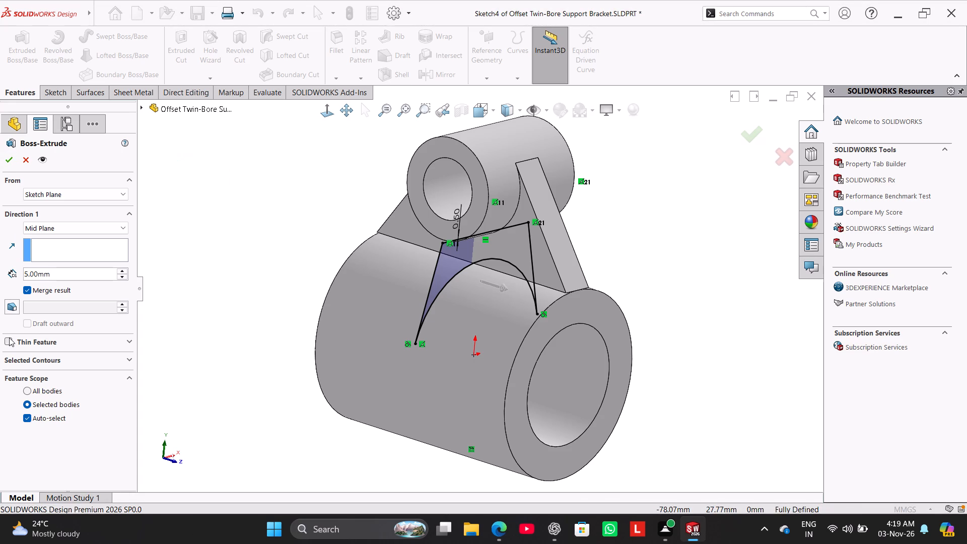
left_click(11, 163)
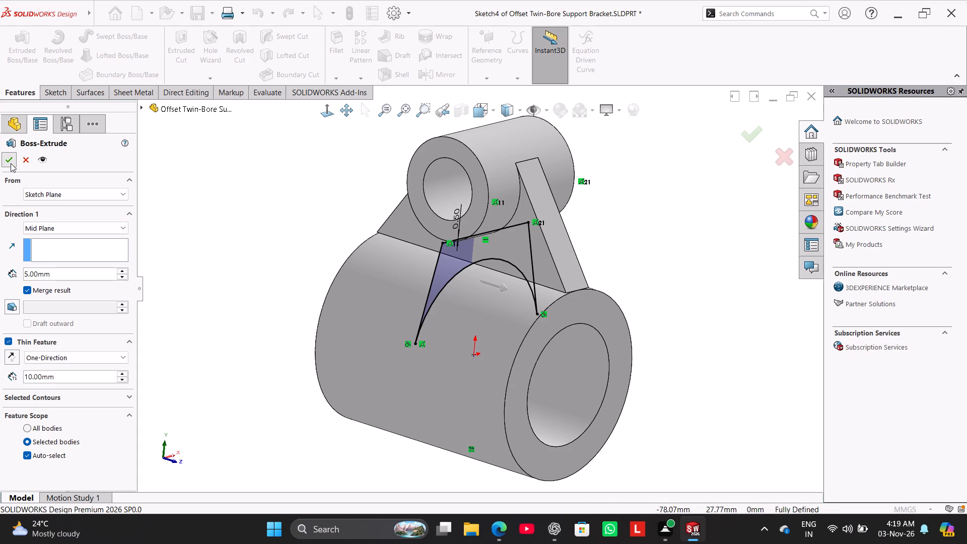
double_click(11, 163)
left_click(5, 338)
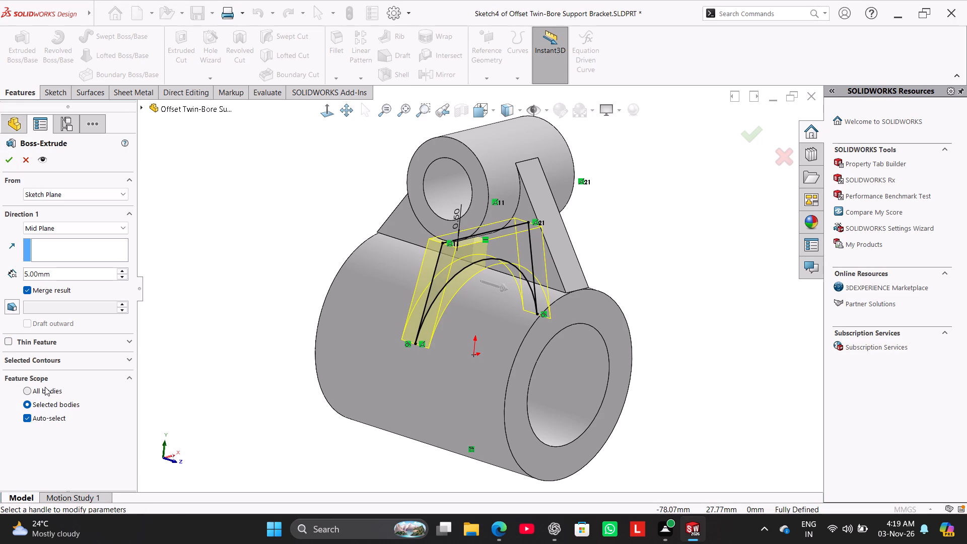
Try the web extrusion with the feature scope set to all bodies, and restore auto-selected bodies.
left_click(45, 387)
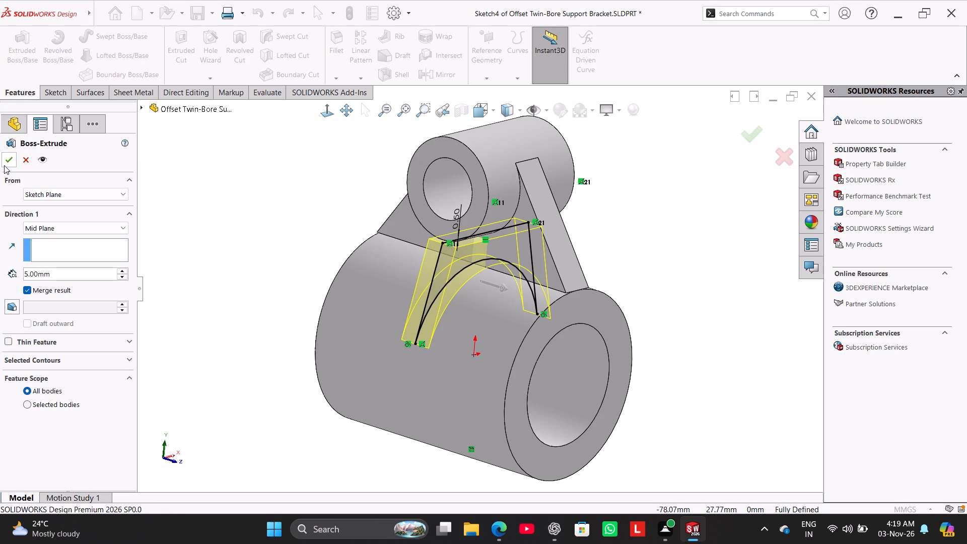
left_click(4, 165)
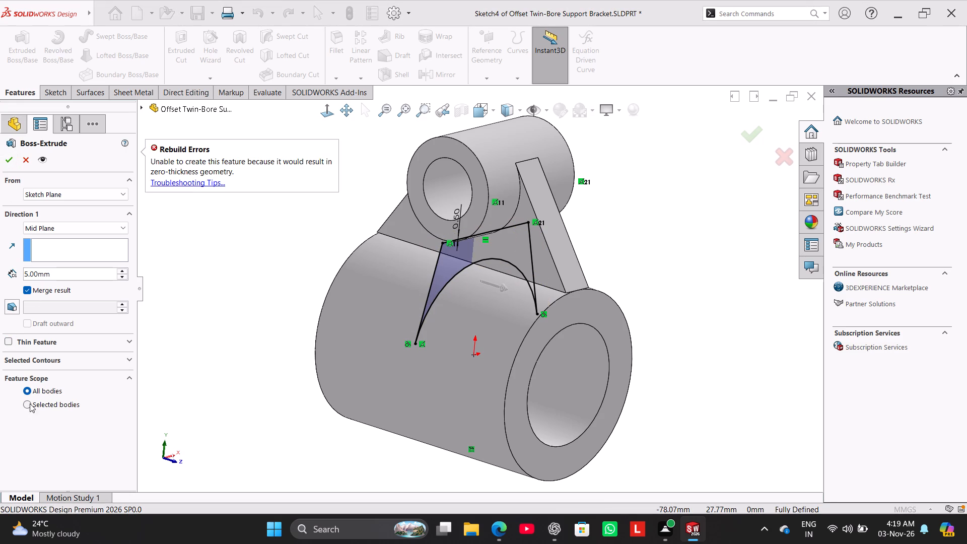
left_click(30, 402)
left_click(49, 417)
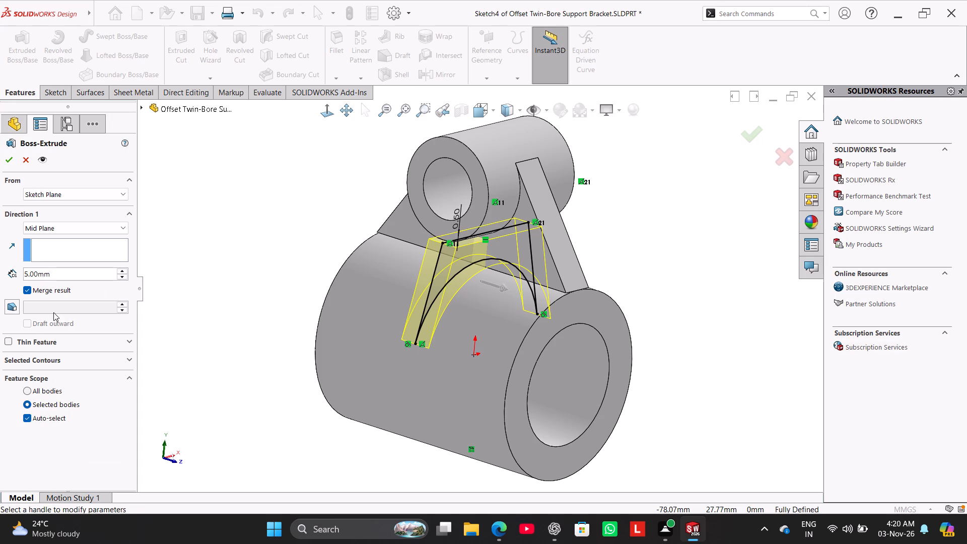
Turn off merging of the result and create the 5 mm web as a separate body.
left_click(48, 287)
left_click(9, 163)
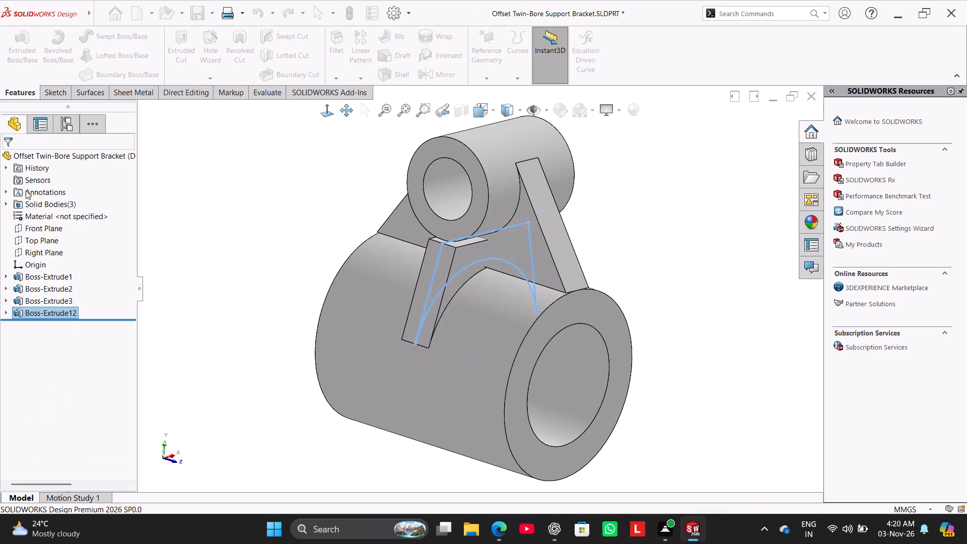
Examine the new web from several sides, especially where it meets the ring boss, the other web and the large cylinder.
left_click(256, 332)
middle_click_drag(255, 327, 232, 305)
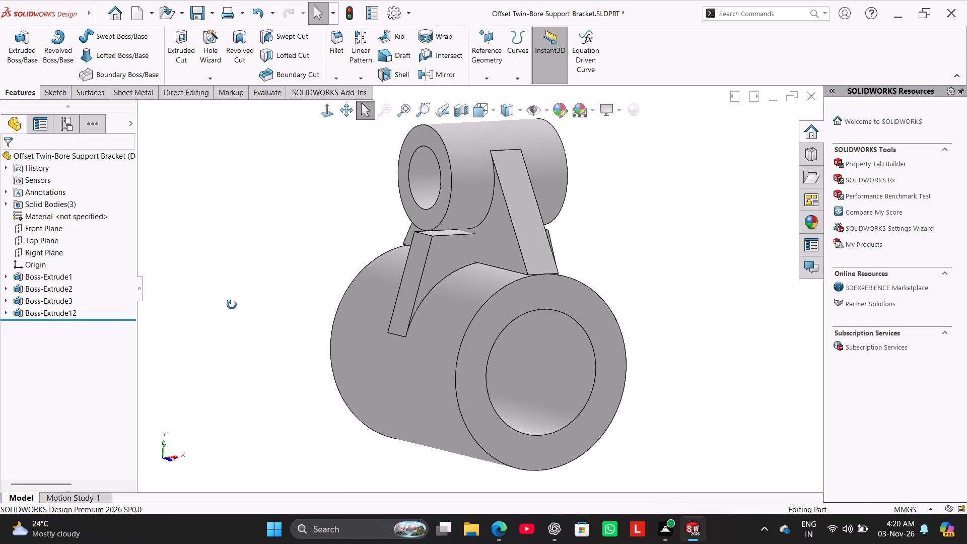
middle_click_drag(232, 305, 125, 247)
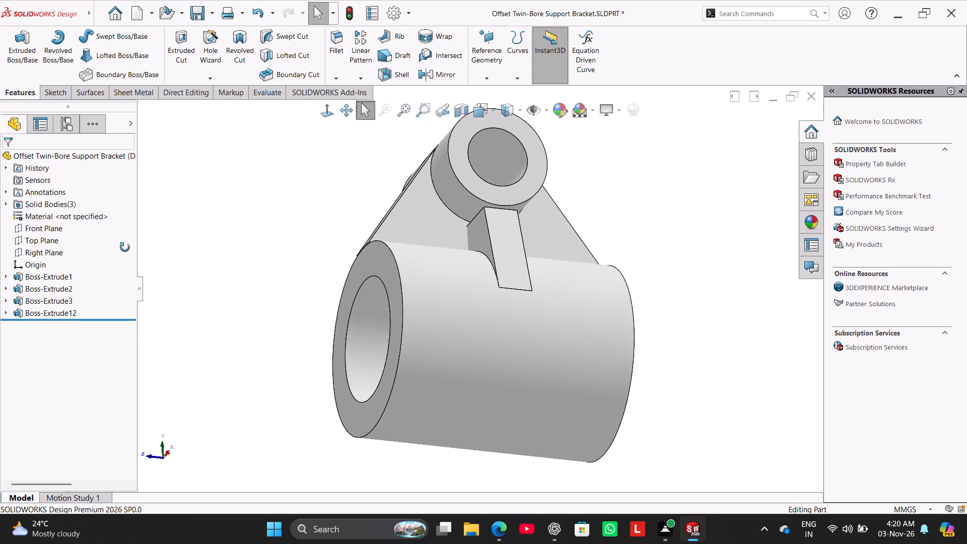
middle_click_drag(125, 247, 191, 369)
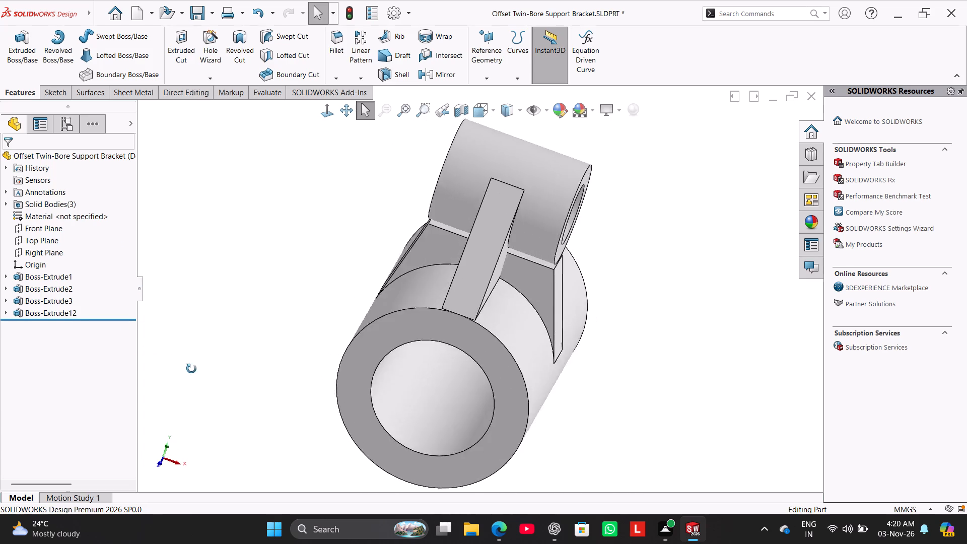
middle_click_drag(191, 369, 161, 341)
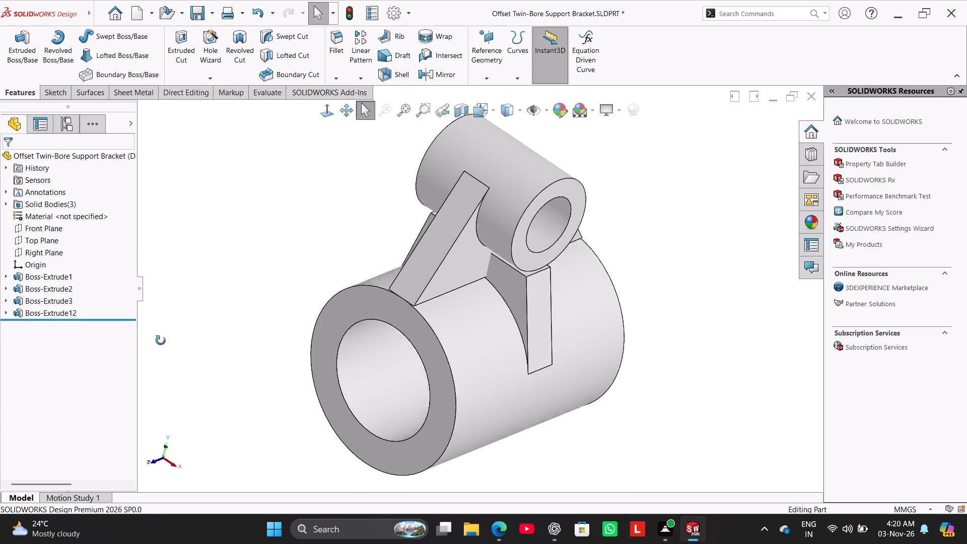
middle_click_drag(161, 341, 126, 270)
scroll(419, 262, "down", 4)
scroll(357, 290, "down", 2)
scroll(264, 270, "up", 4)
middle_click_drag(263, 256, 275, 260)
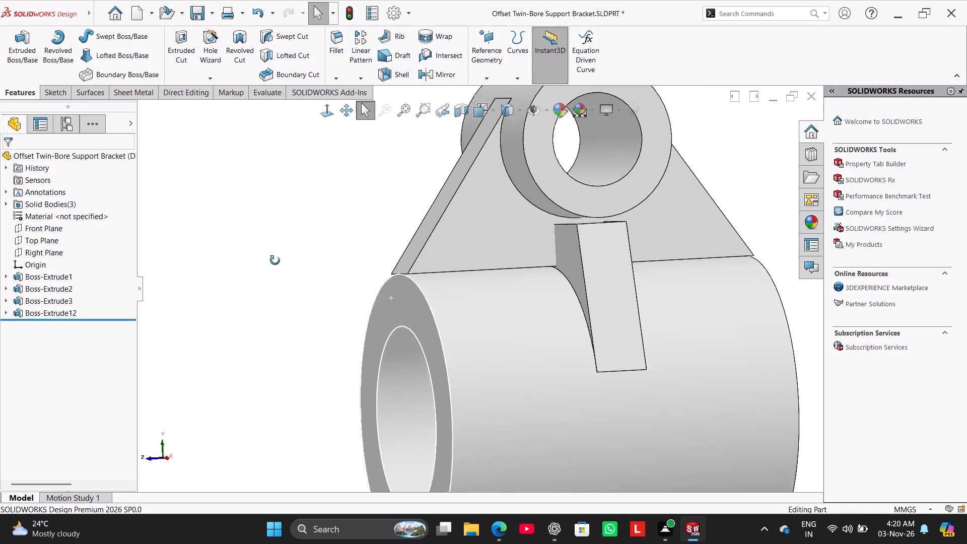
middle_click_drag(275, 260, 344, 271)
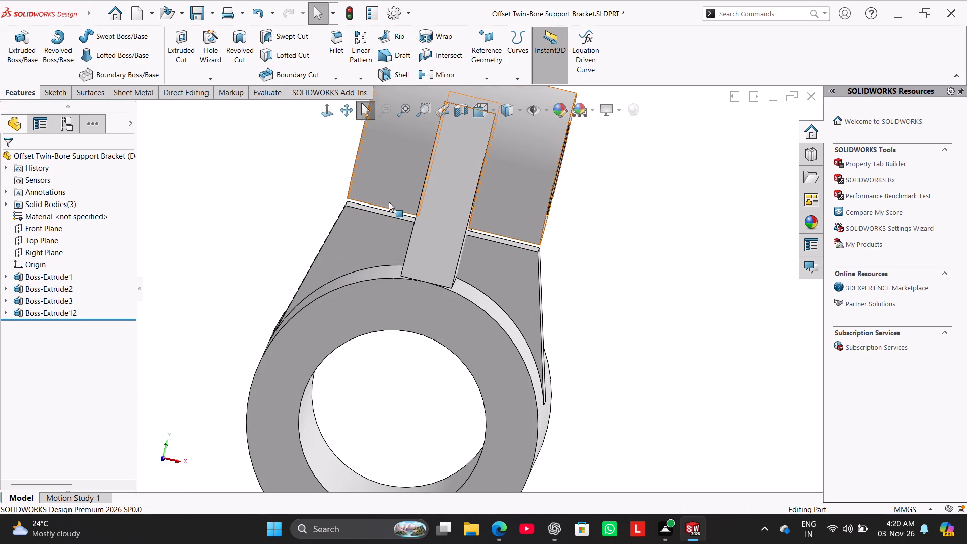
scroll(389, 202, "down", 4)
middle_click_drag(306, 213, 329, 238)
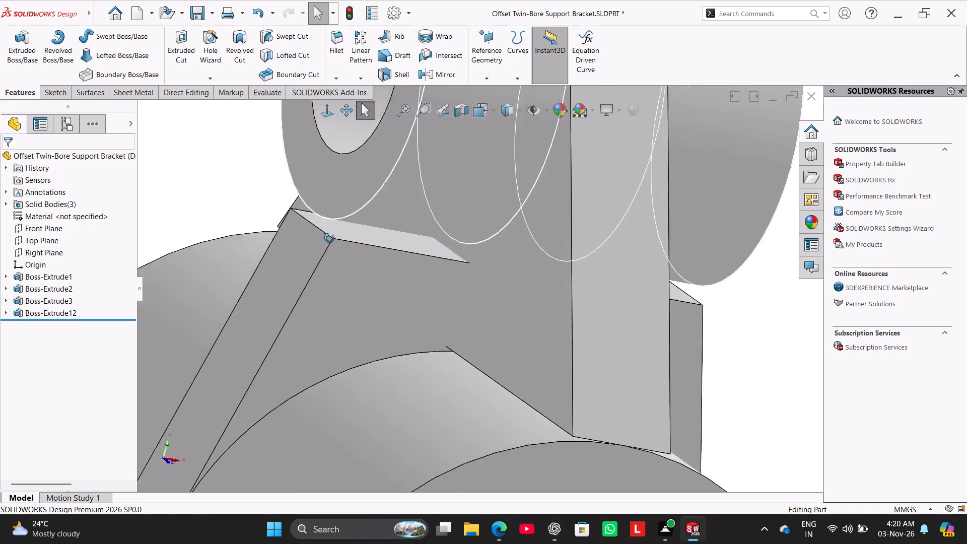
middle_click_drag(329, 238, 310, 225)
left_click(331, 108)
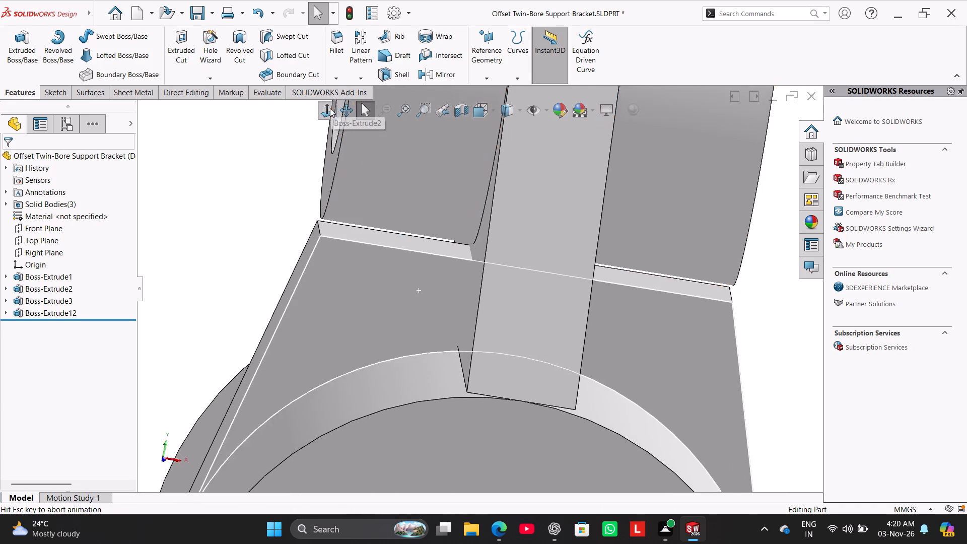
left_click(239, 260)
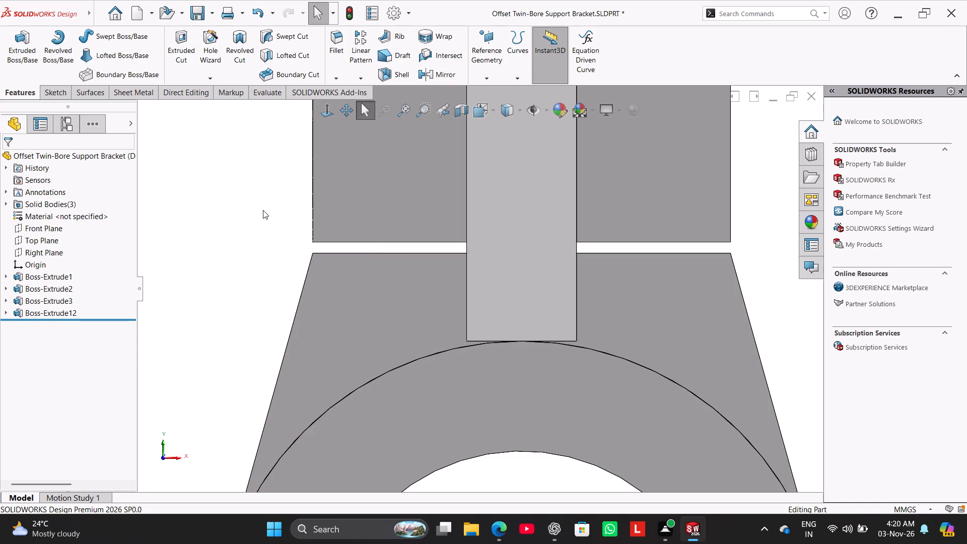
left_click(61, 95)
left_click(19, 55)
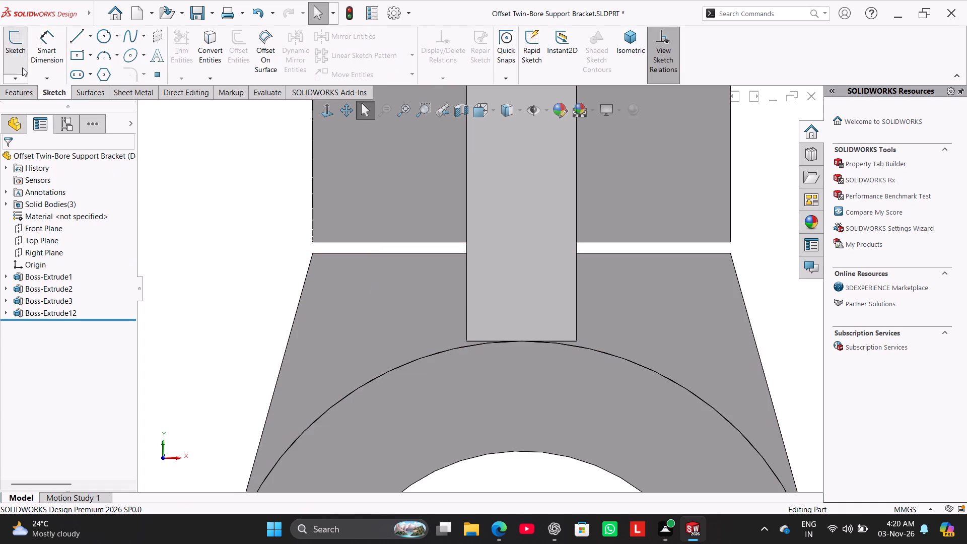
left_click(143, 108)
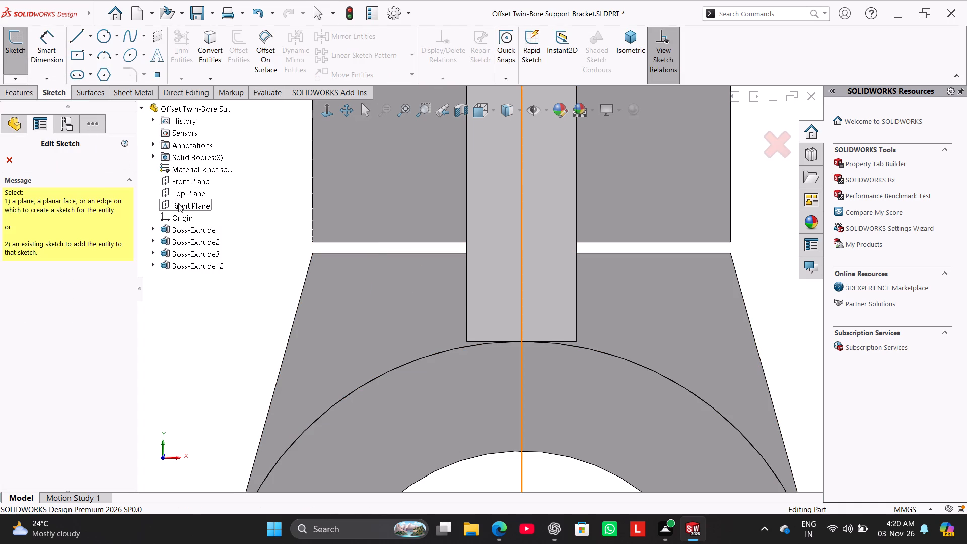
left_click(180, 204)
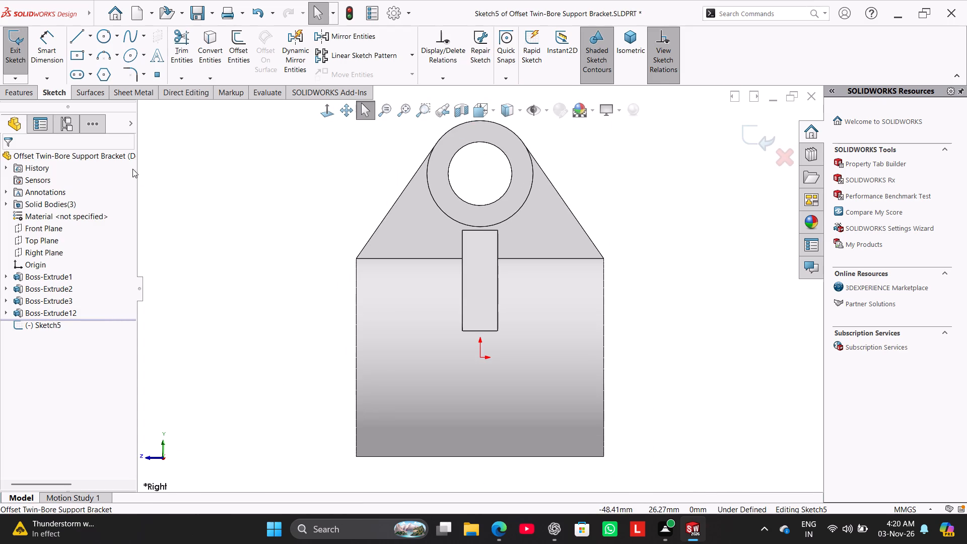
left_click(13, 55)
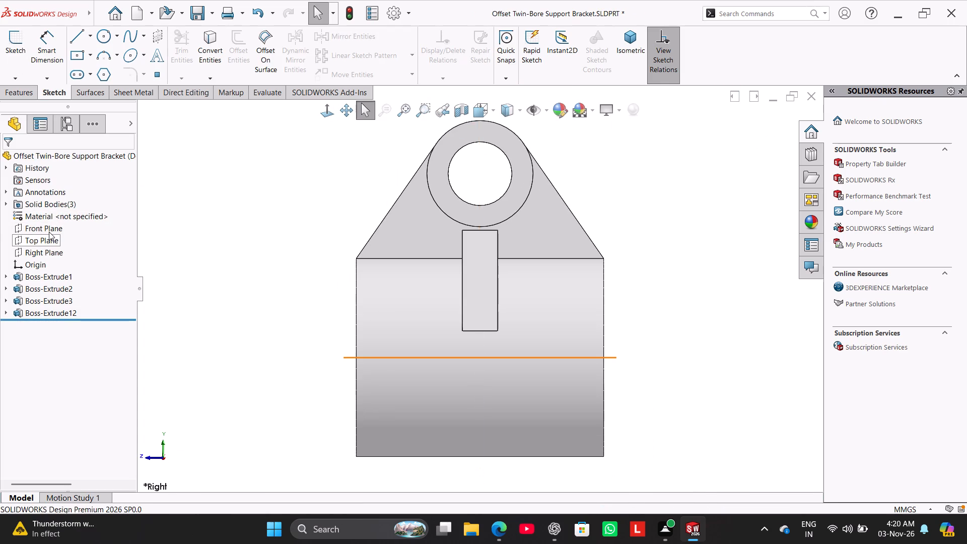
Start a new sketch on the Front Plane.
left_click(49, 232)
left_click(17, 56)
left_click(270, 231)
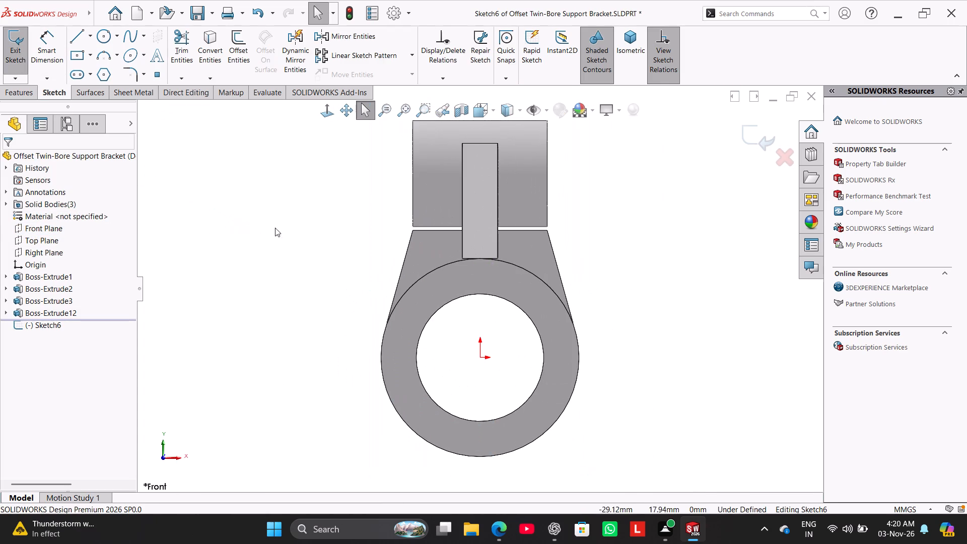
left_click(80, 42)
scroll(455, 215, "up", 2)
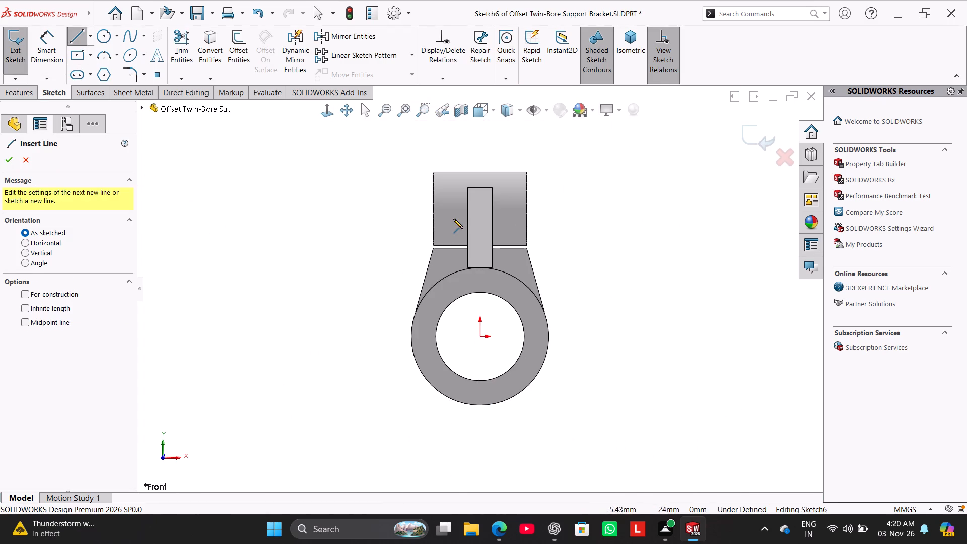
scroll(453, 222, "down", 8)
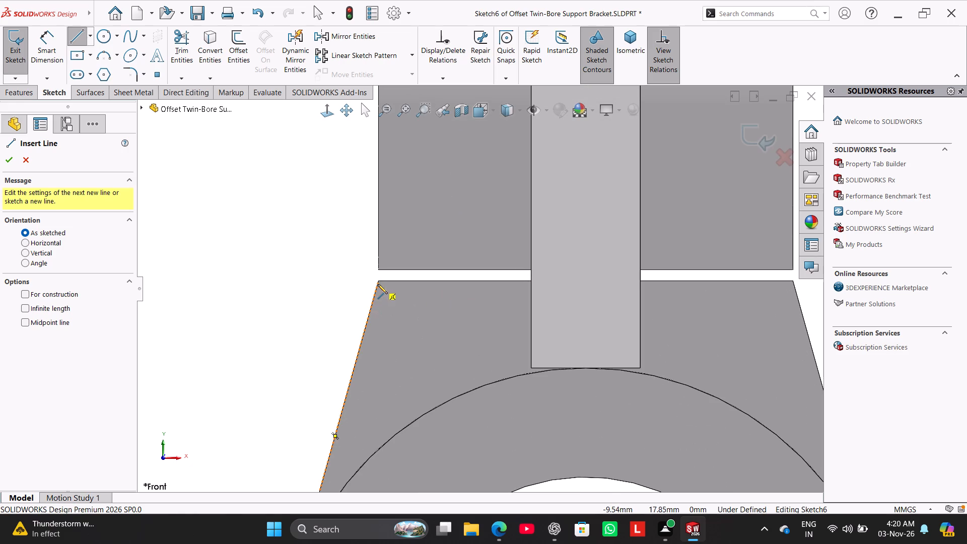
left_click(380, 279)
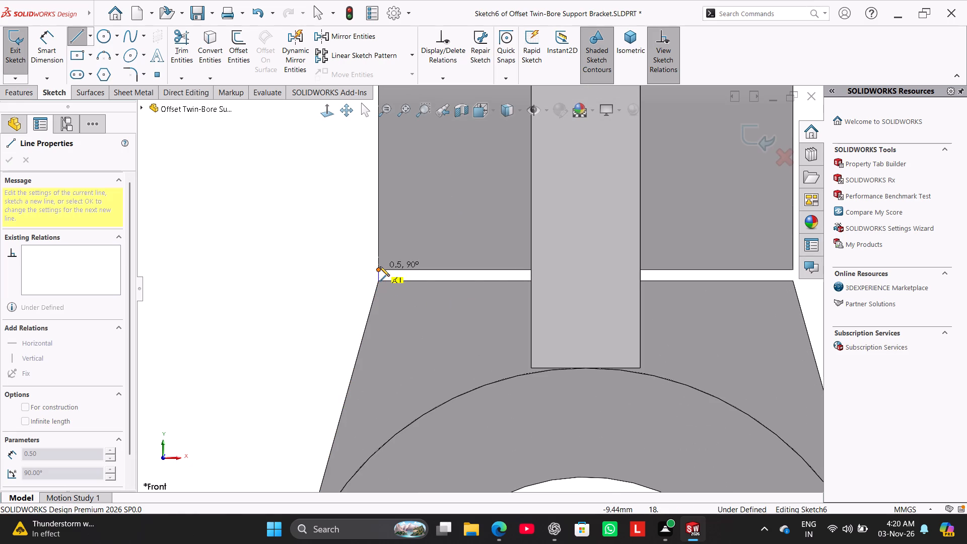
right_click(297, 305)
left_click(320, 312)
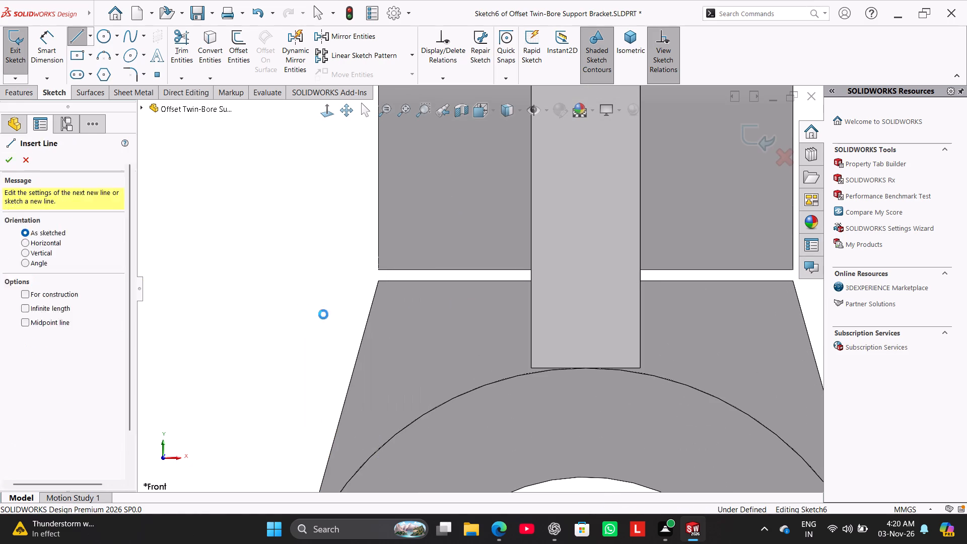
Sketch three connected lines from the large cylinder's outer circle up to the boss, horizontally along its lower edge, and back down to the circle.
scroll(337, 332, "down", 3)
middle_click_drag(485, 395, 454, 355)
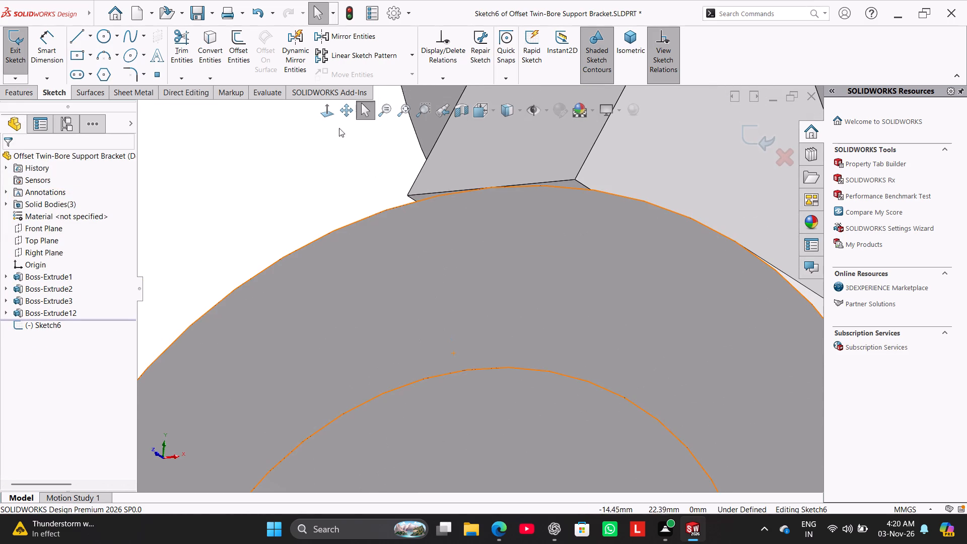
left_click(327, 118)
scroll(477, 326, "up", 2)
scroll(521, 295, "down", 3)
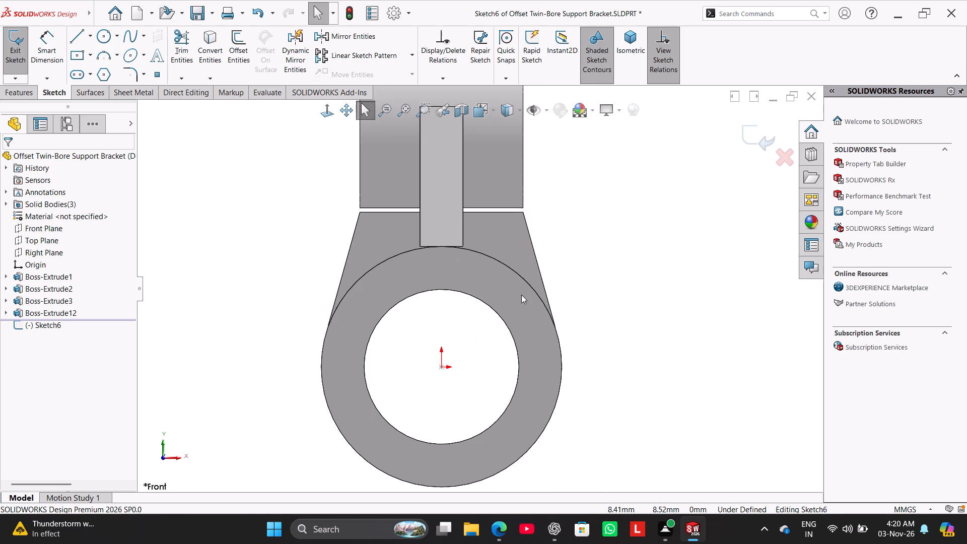
left_click(80, 38)
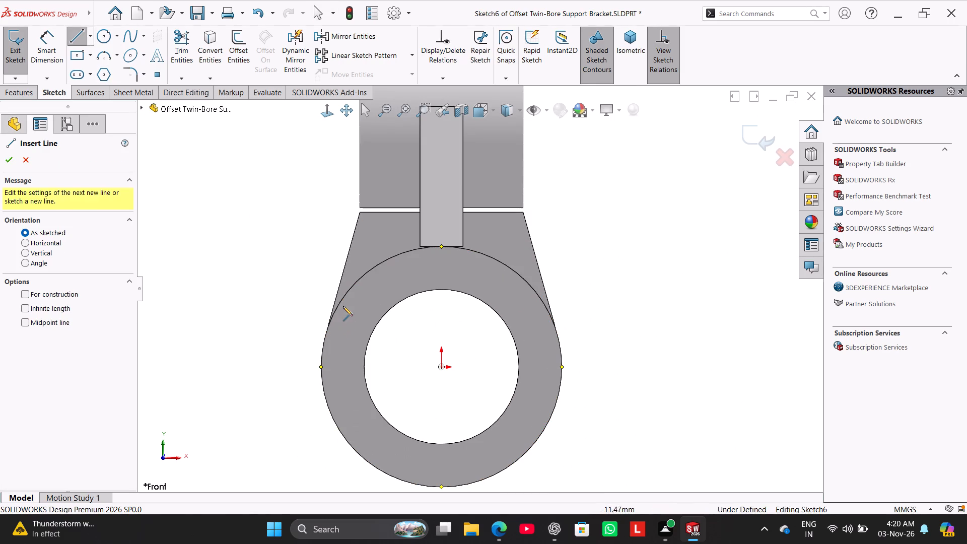
left_click(325, 337)
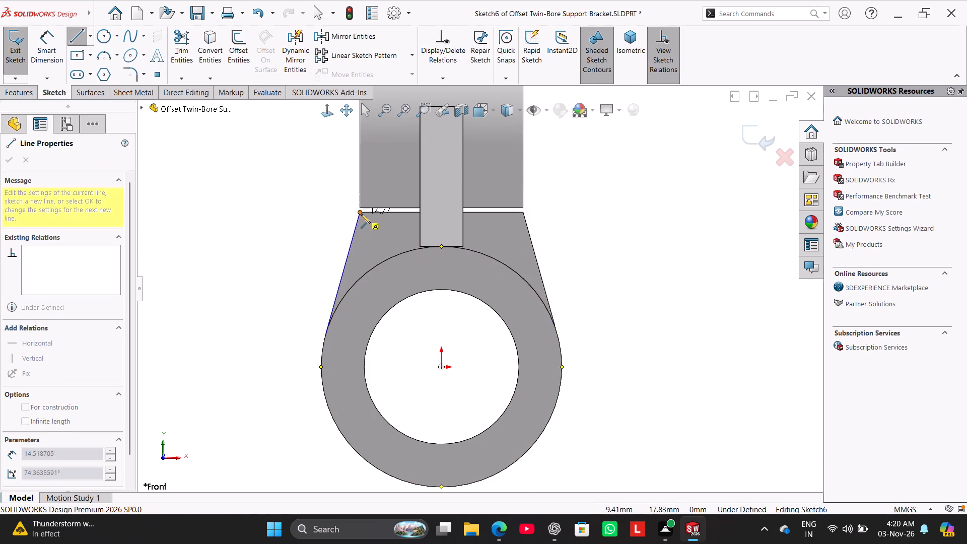
left_click(361, 206)
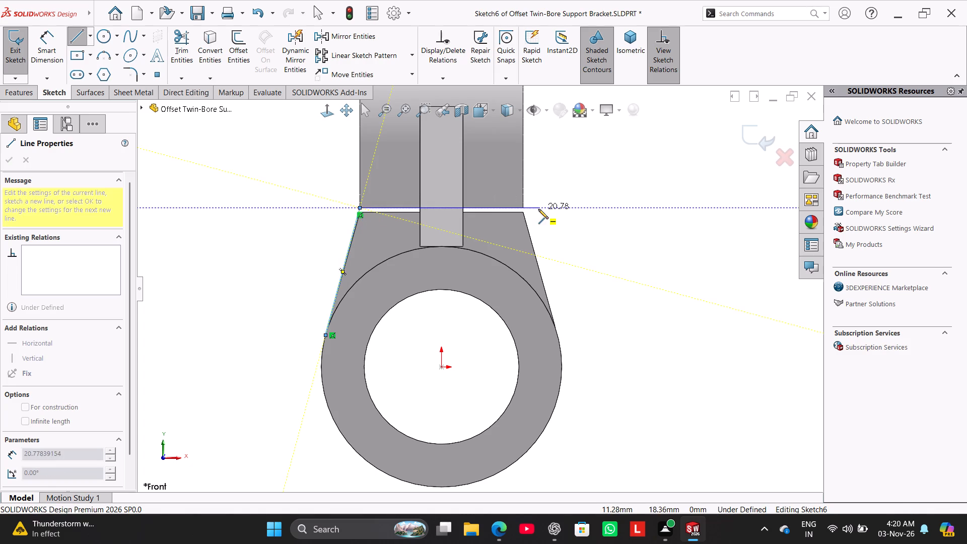
left_click(524, 206)
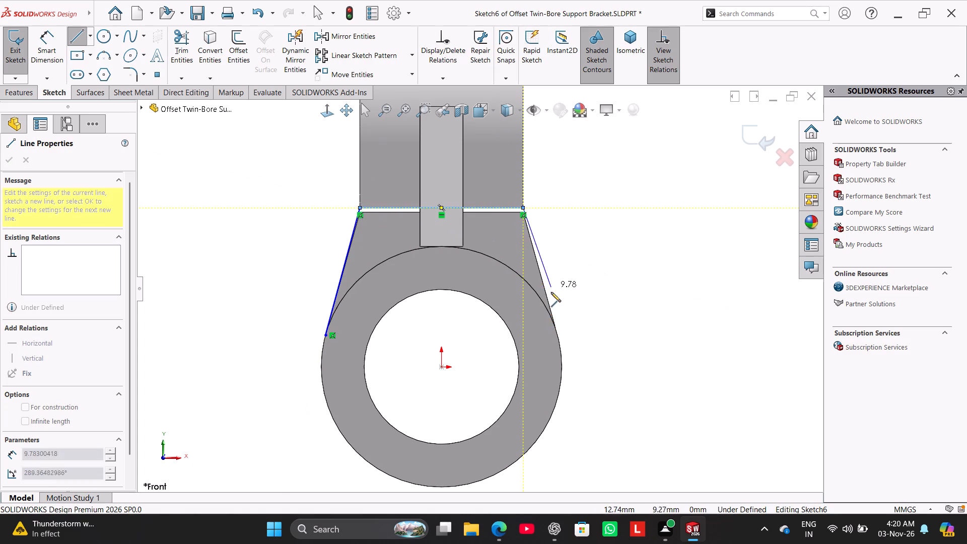
left_click(556, 329)
right_click(566, 265)
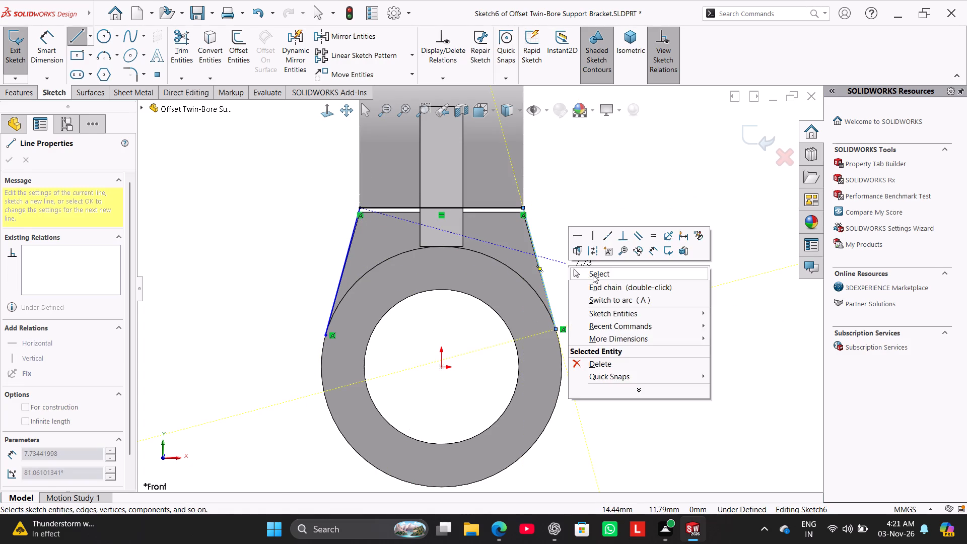
left_click(593, 275)
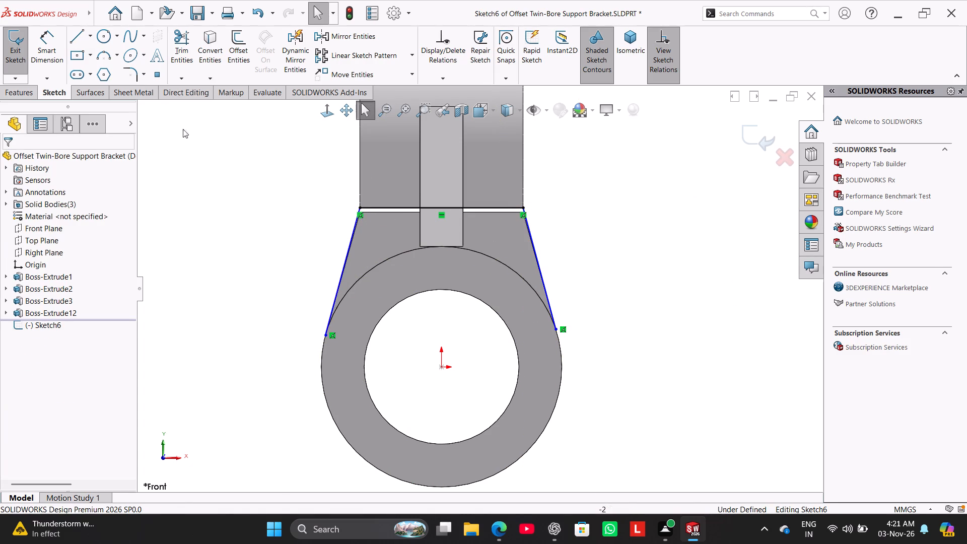
Convert the large cylinder's outer circular edge into the web sketch.
left_click(216, 46)
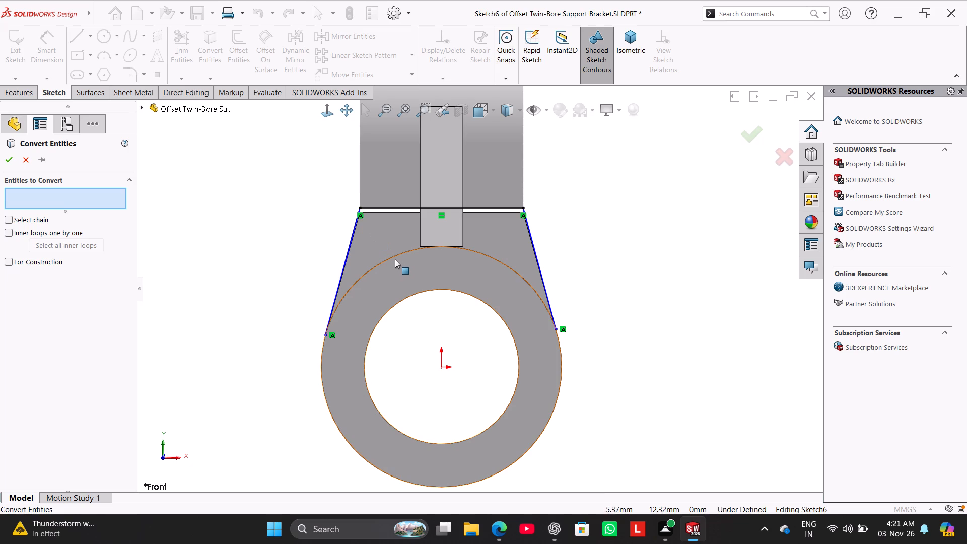
left_click(393, 258)
left_click(11, 161)
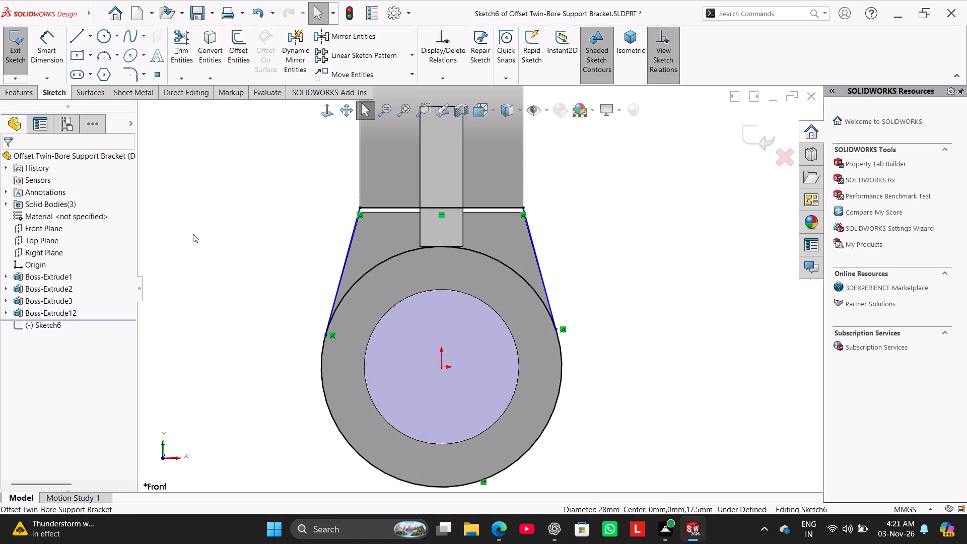
left_click(193, 234)
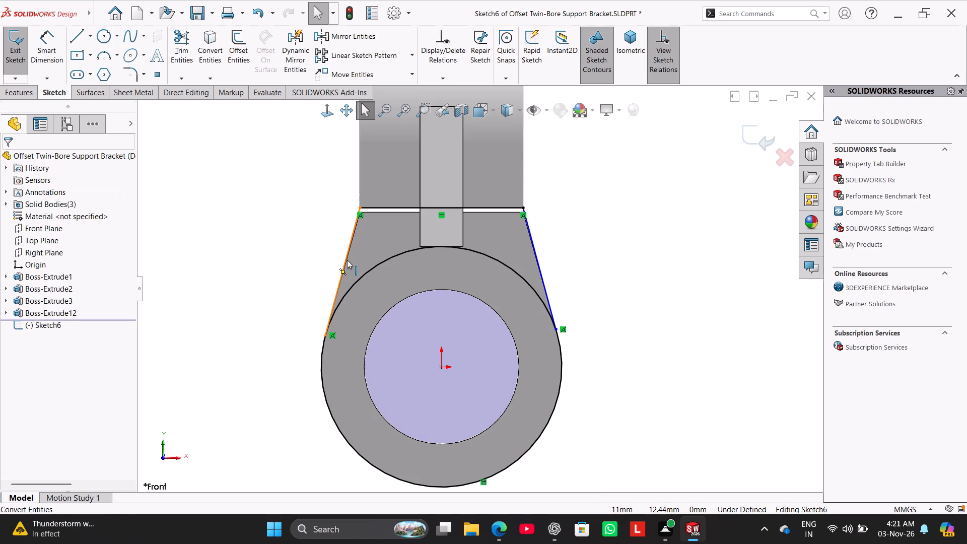
Make both slanted web lines tangent to the converted outer circle.
left_click(347, 260, "ctrl")
left_click(364, 273, "ctrl")
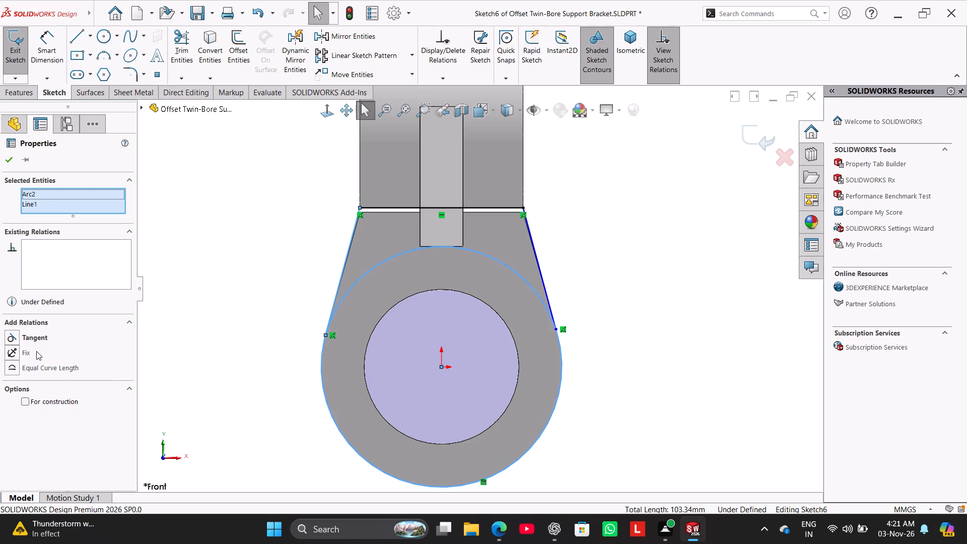
left_click(30, 336)
left_click(157, 321)
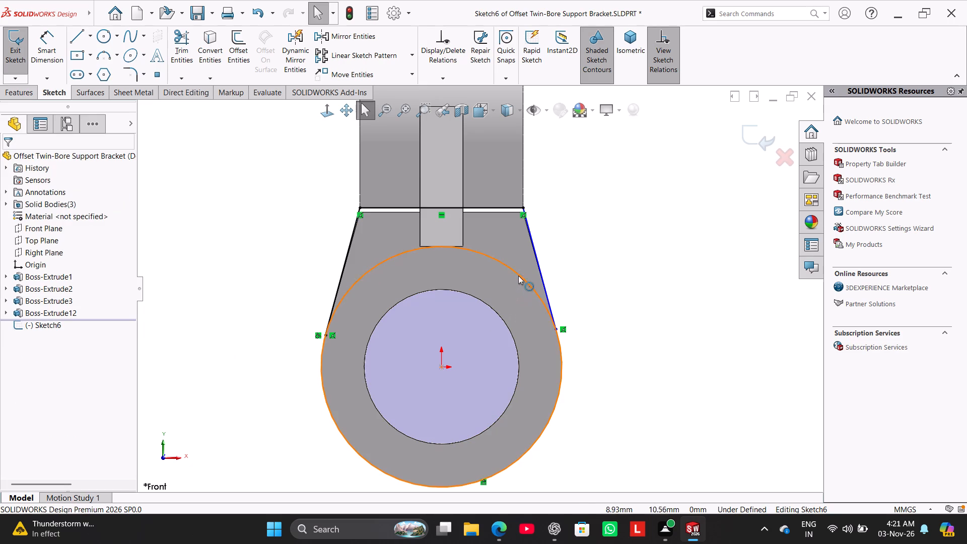
left_click(518, 272, "ctrl")
left_click(538, 267, "ctrl")
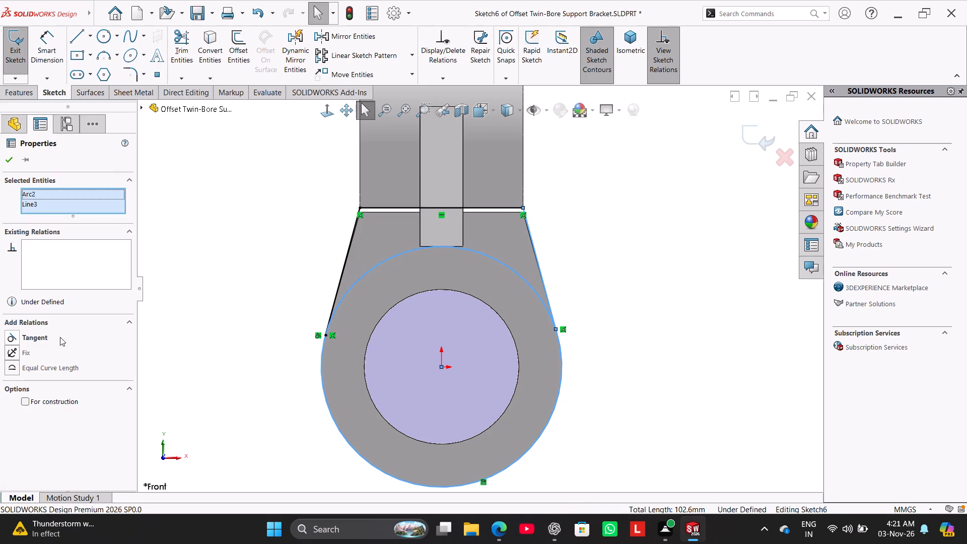
left_click(47, 336)
left_click(194, 240)
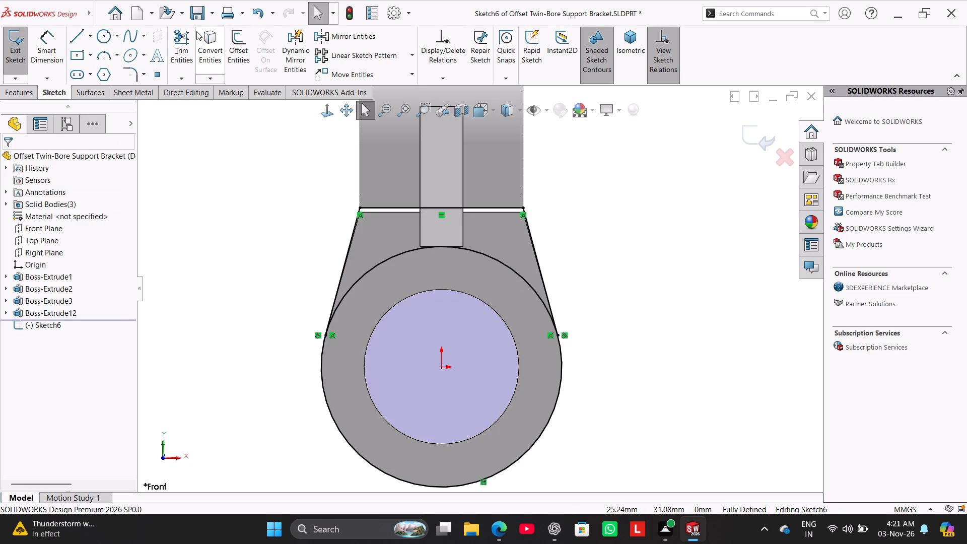
Trim away the circle's lower arc, leaving only the upper arc between the two slanted lines.
left_click(177, 49)
left_click_drag(628, 415, 529, 385)
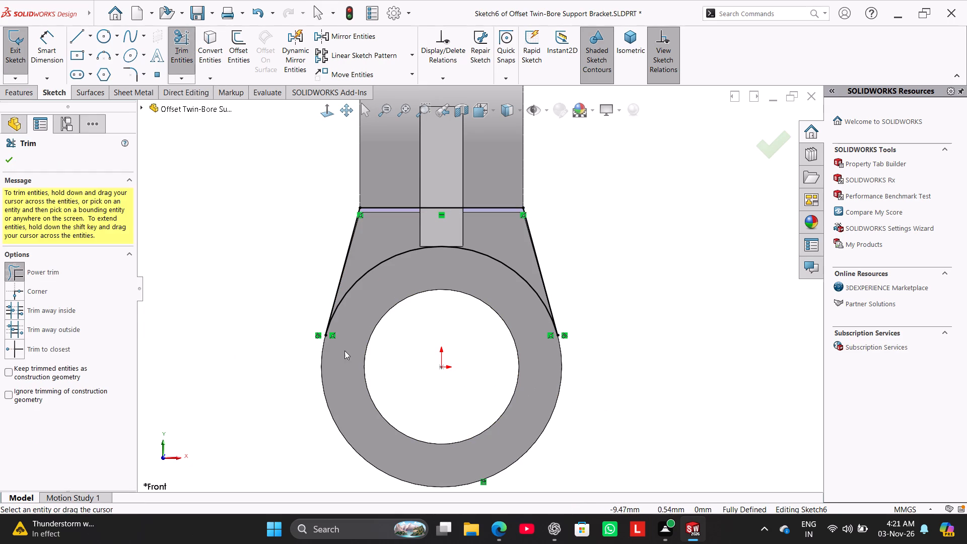
right_click(247, 279)
left_click(283, 312)
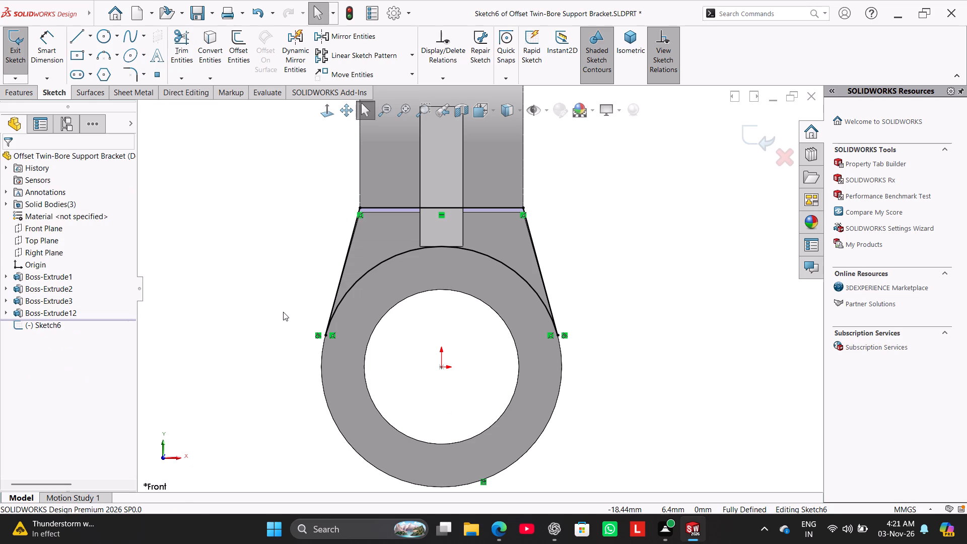
Extrude the web profile 5 mm from the mid plane as a separate body, with merging of the result turned off.
left_click(21, 96)
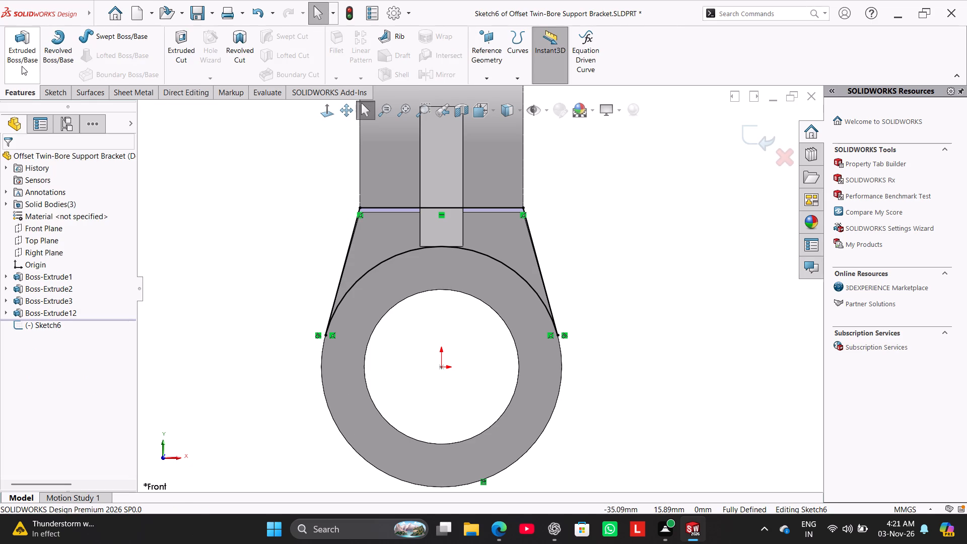
left_click(22, 66)
middle_click_drag(221, 238, 179, 274)
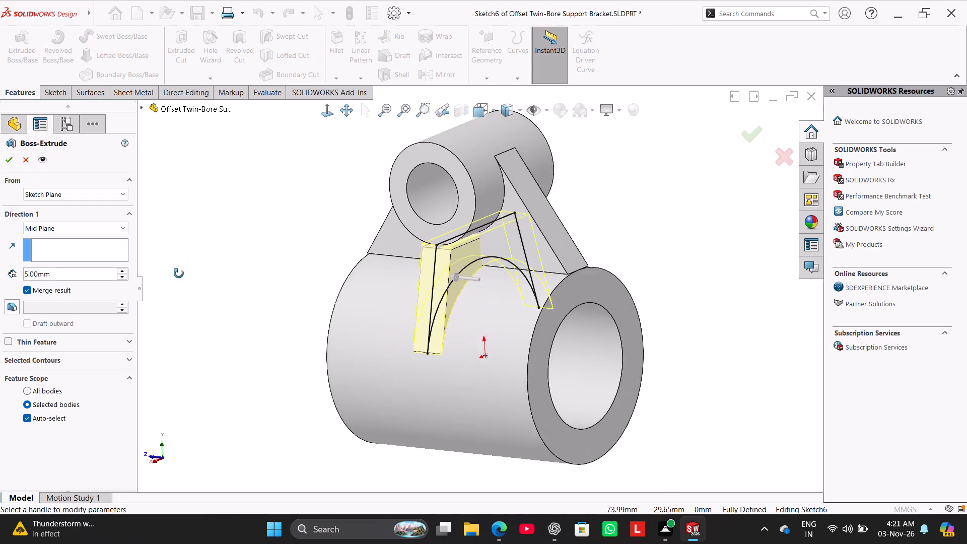
middle_click_drag(179, 274, 145, 286)
scroll(145, 286, "down", 1)
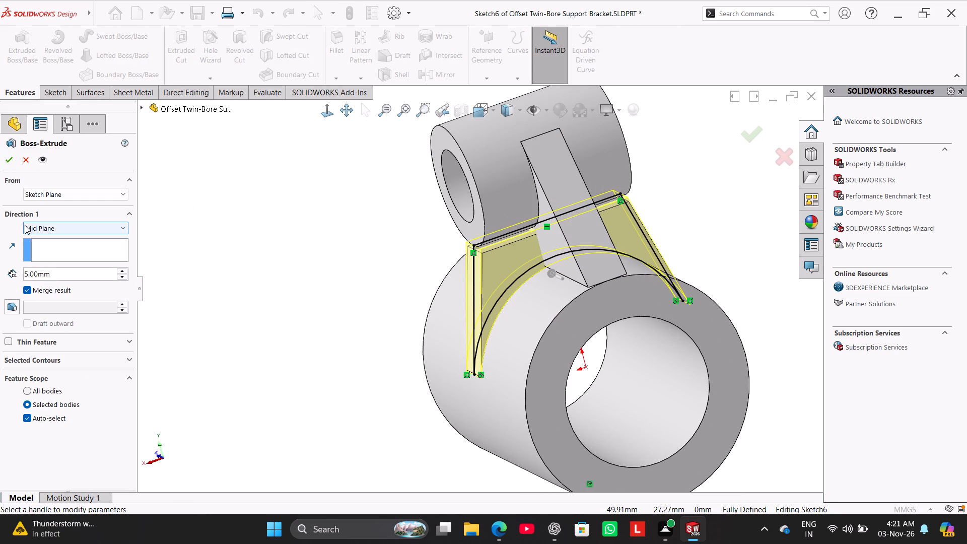
left_click(7, 159)
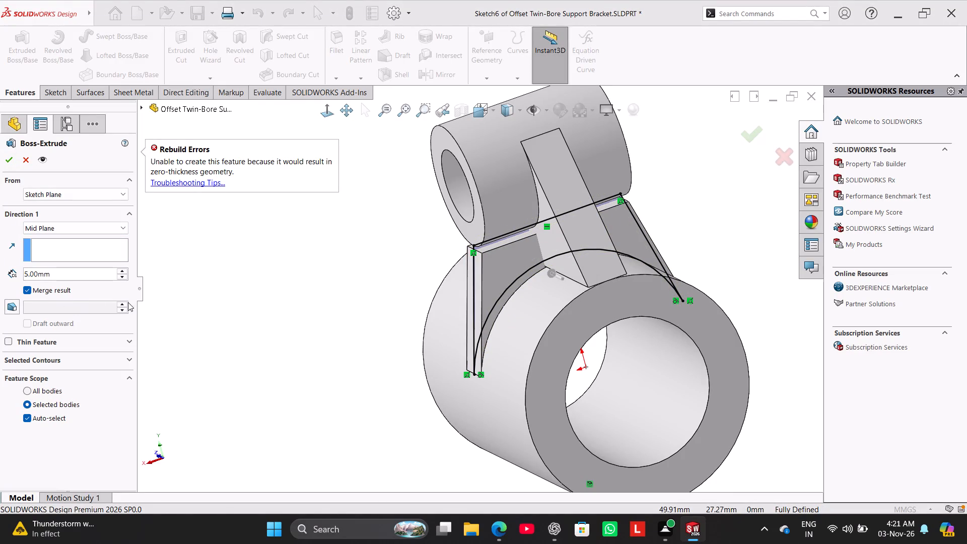
left_click(33, 292)
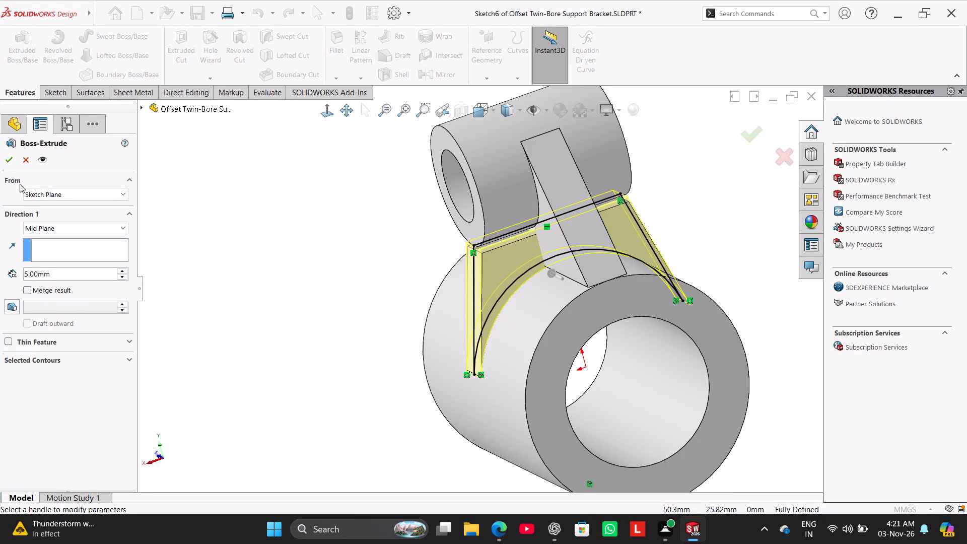
left_click(13, 163)
left_click(235, 233)
Examine the second web from several sides, especially where it meets the ring boss and the large cylinder.
middle_click_drag(329, 283, 309, 276)
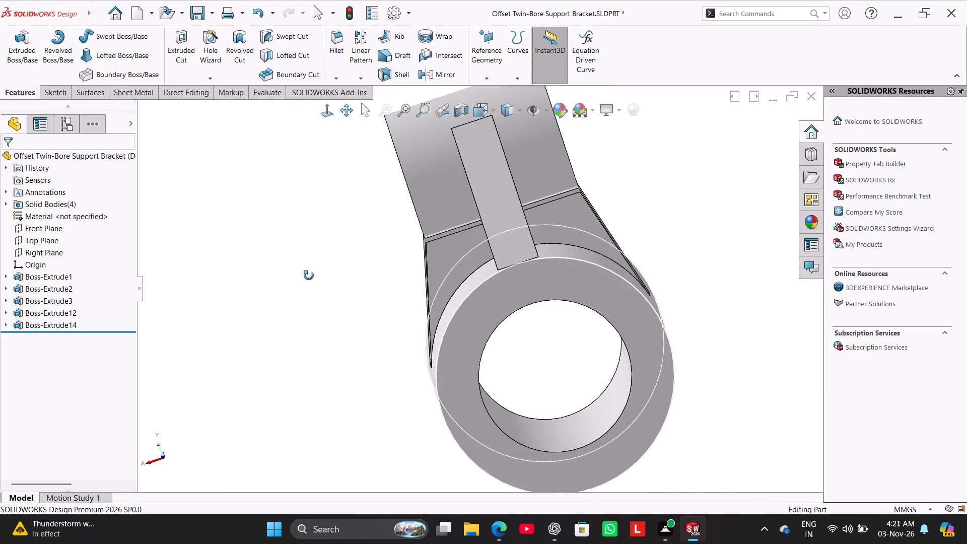
middle_click_drag(309, 276, 308, 274)
scroll(595, 181, "down", 2)
middle_click_drag(607, 194, 622, 194)
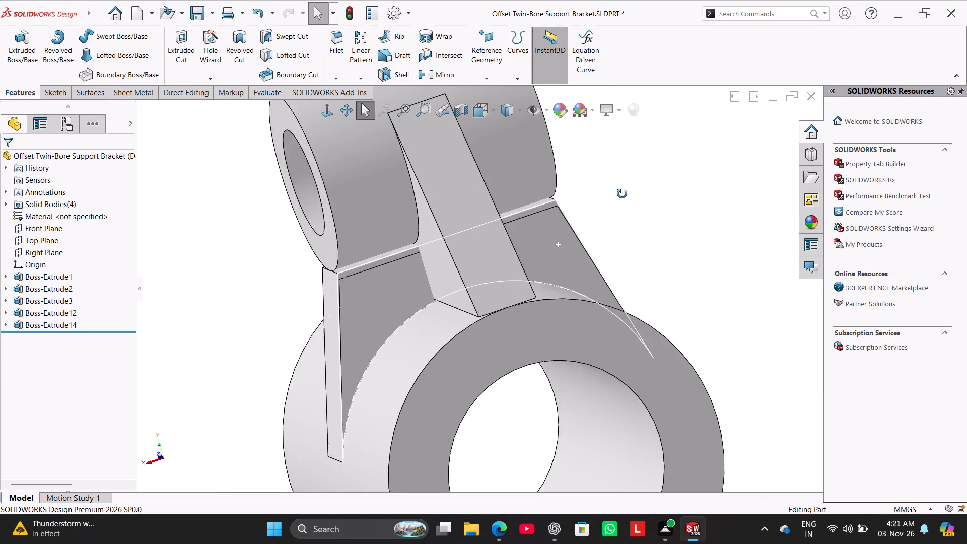
middle_click_drag(622, 194, 664, 153)
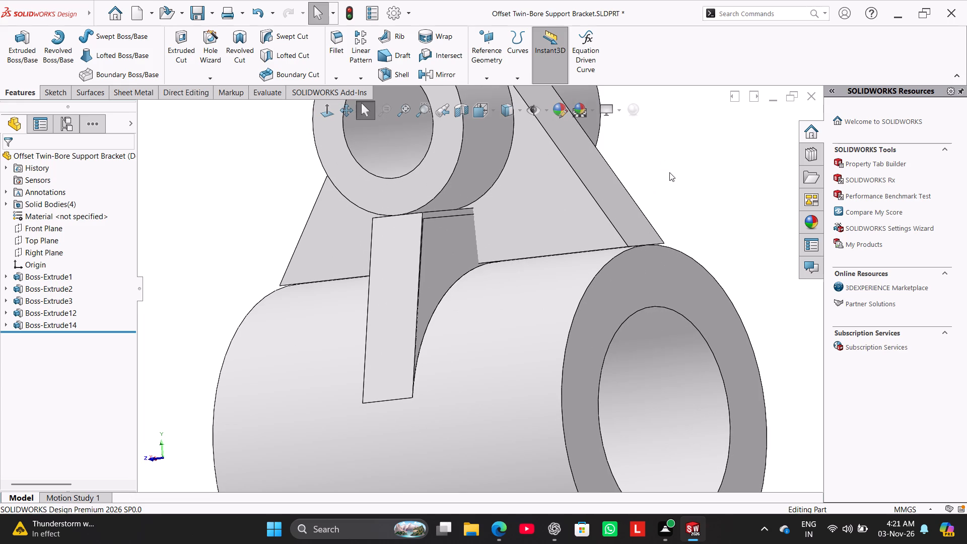
middle_click_drag(669, 172, 639, 188)
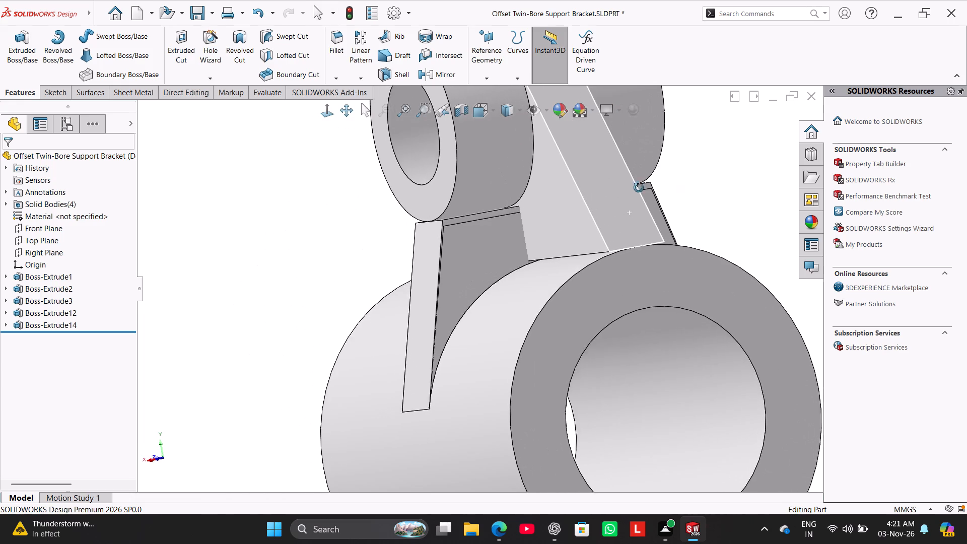
middle_click_drag(639, 188, 652, 223)
scroll(530, 203, "down", 2)
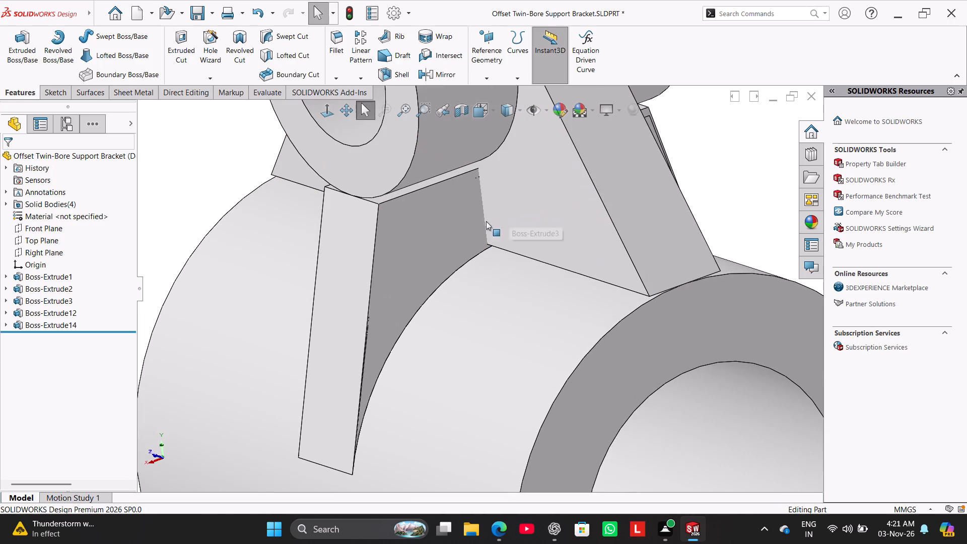
scroll(476, 222, "down", 2)
middle_click_drag(455, 231, 431, 234)
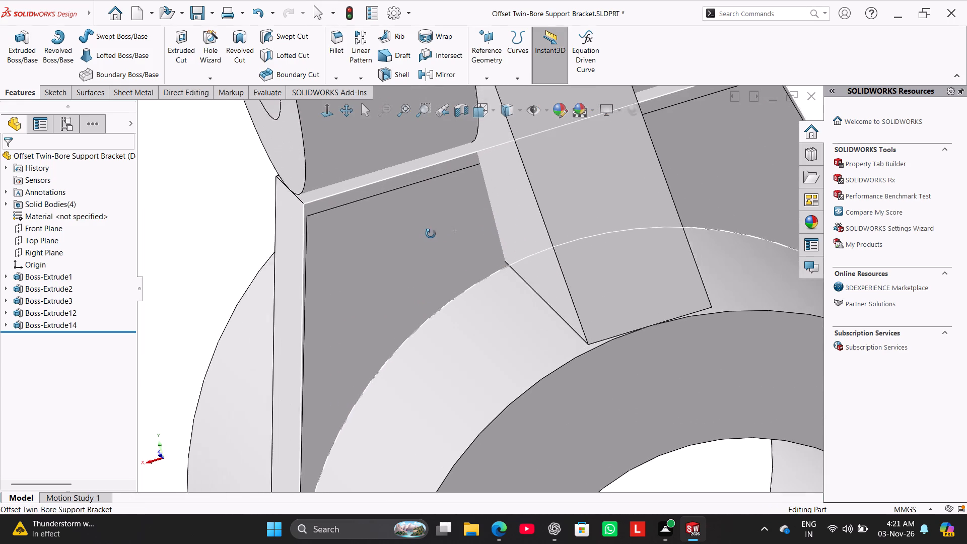
middle_click_drag(431, 234, 464, 231)
scroll(464, 231, "up", 2)
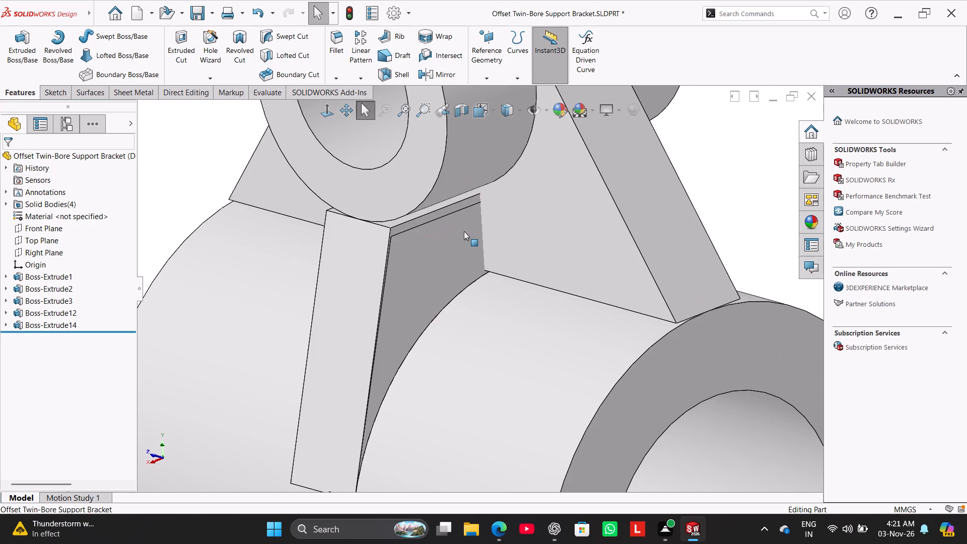
scroll(464, 231, "up", 3)
scroll(474, 258, "down", 3)
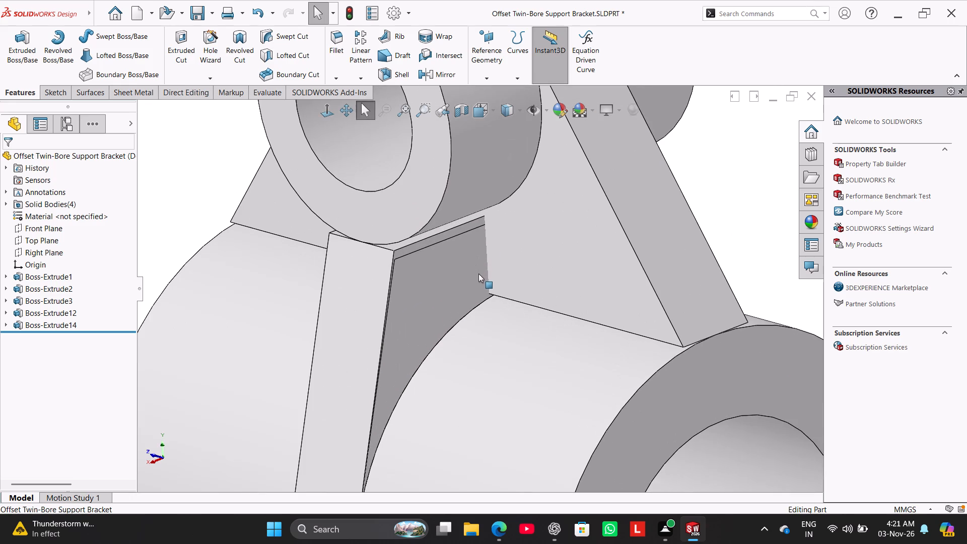
scroll(484, 284, "up", 3)
middle_click_drag(492, 299, 521, 266)
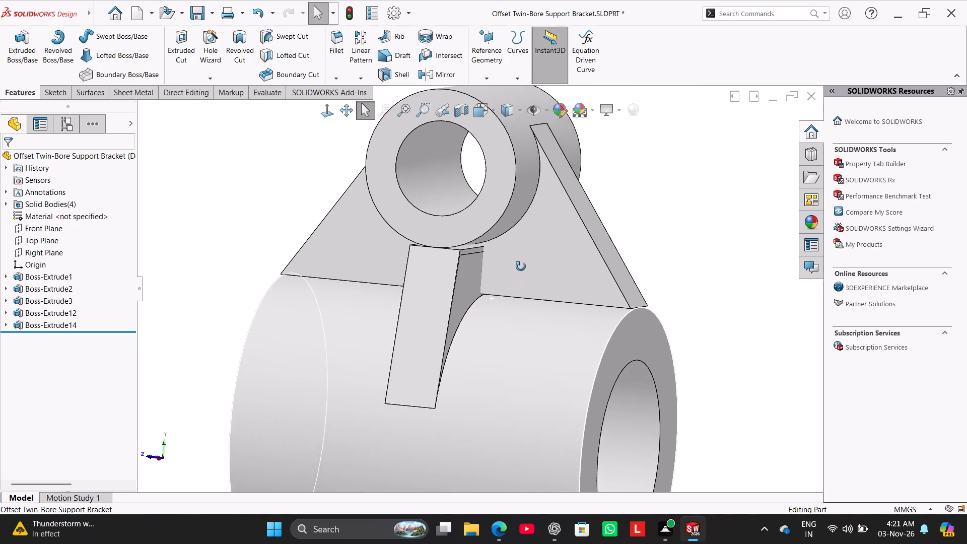
middle_click_drag(521, 266, 593, 274)
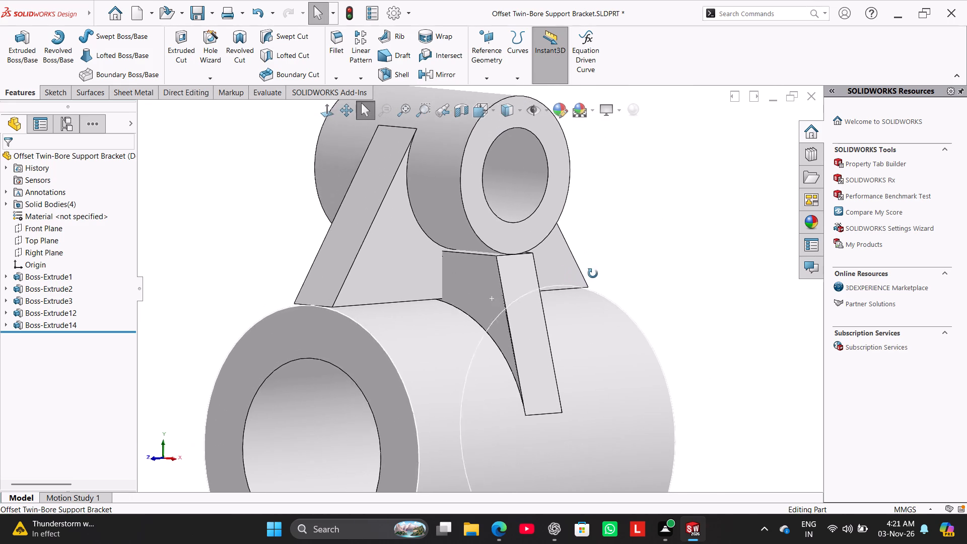
middle_click_drag(593, 274, 535, 295)
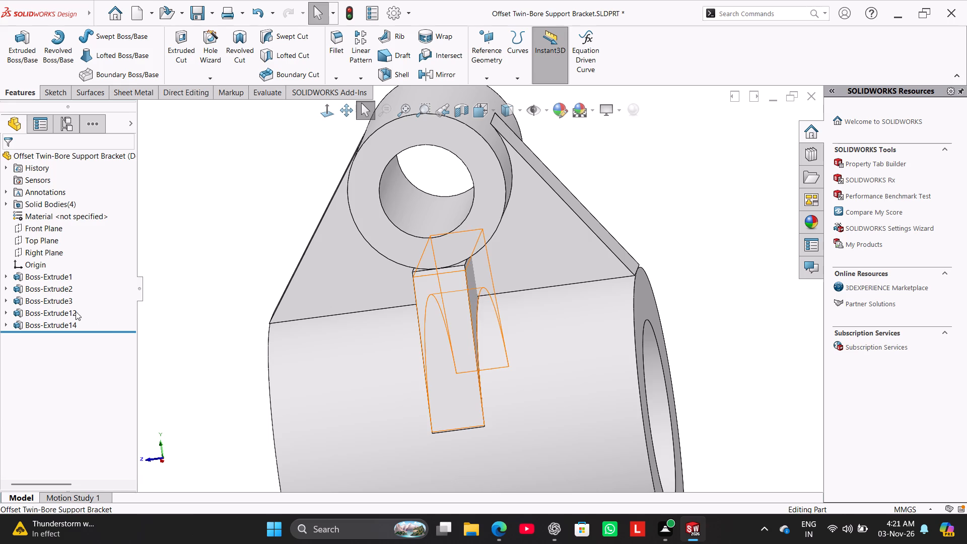
Delete the superseded web extrusion Boss-Extrude12, keeping its sketch.
right_click(68, 311)
left_click(121, 371)
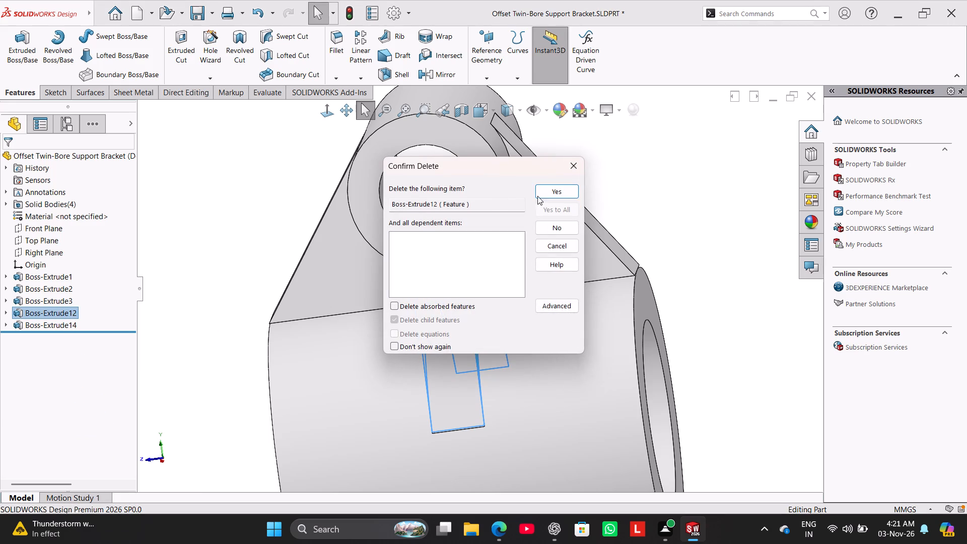
left_click(567, 192)
Delete the leftover Sketch4 of the removed web extrusion.
middle_click_drag(242, 278, 190, 253)
right_click(39, 315)
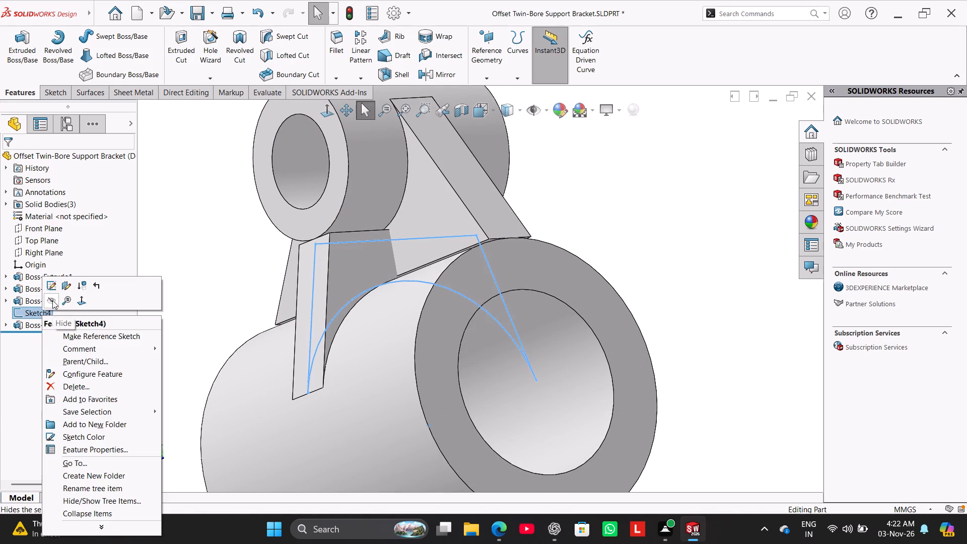
left_click(52, 300)
left_click(175, 230)
middle_click_drag(198, 244, 189, 289)
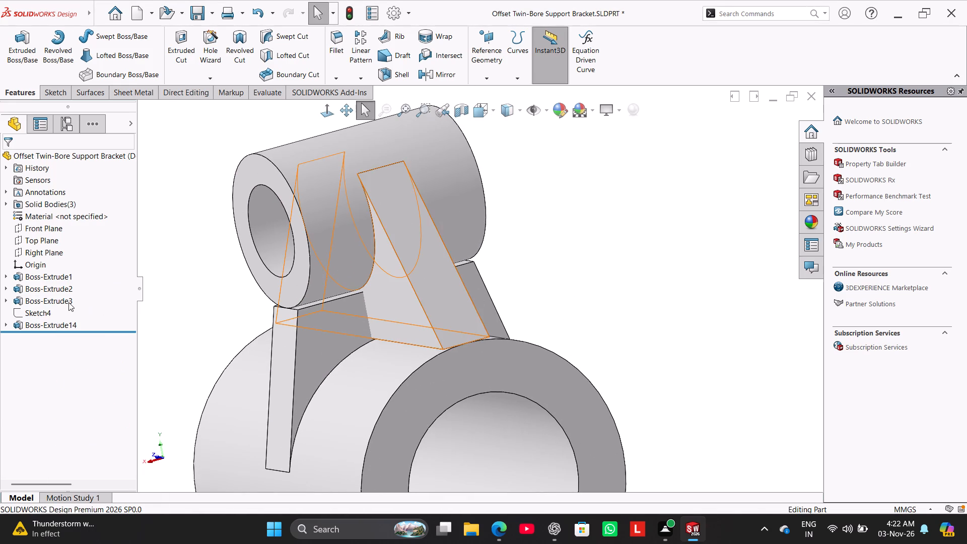
right_click(40, 310)
left_click(81, 381)
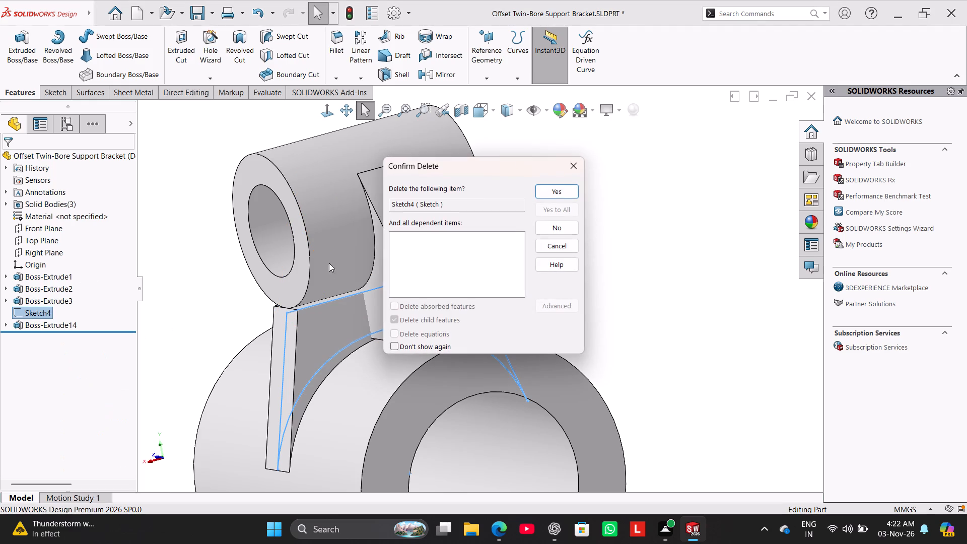
left_click(551, 185)
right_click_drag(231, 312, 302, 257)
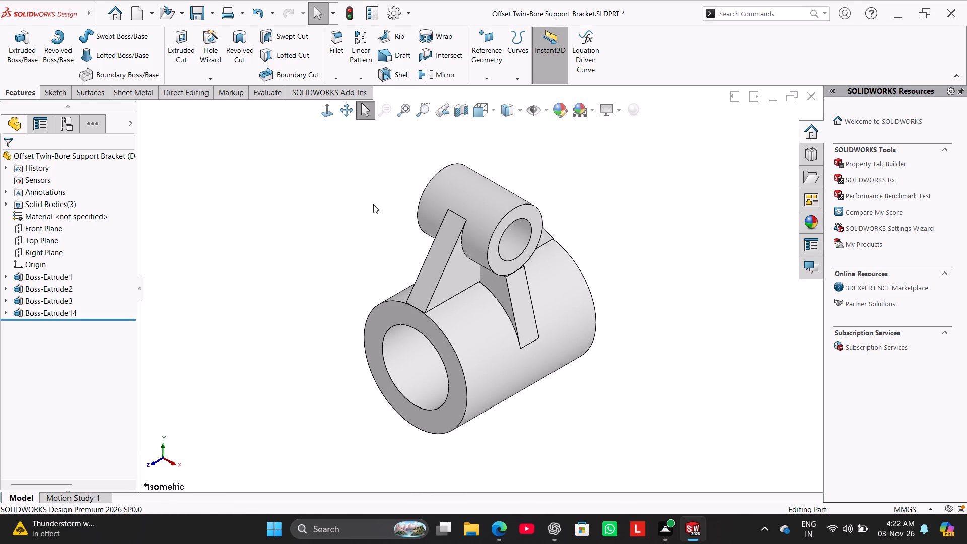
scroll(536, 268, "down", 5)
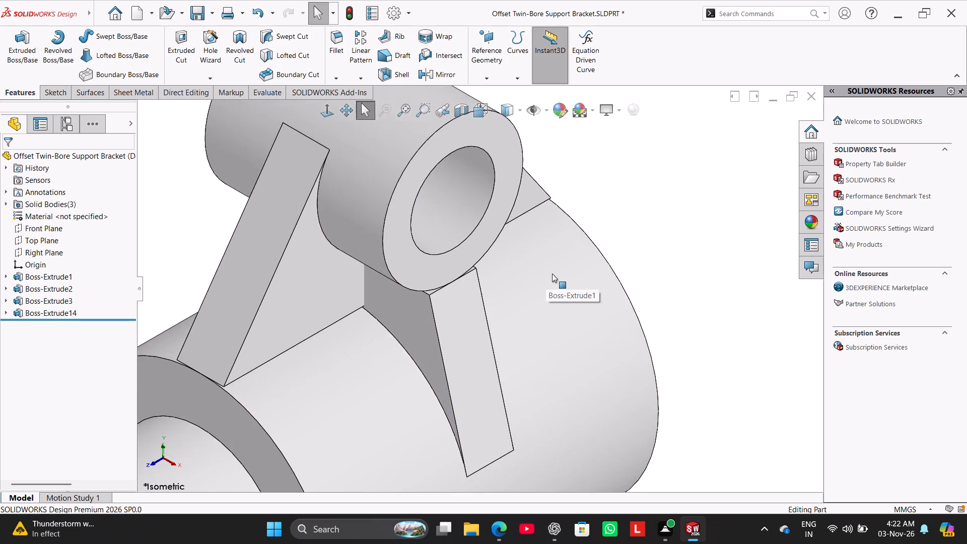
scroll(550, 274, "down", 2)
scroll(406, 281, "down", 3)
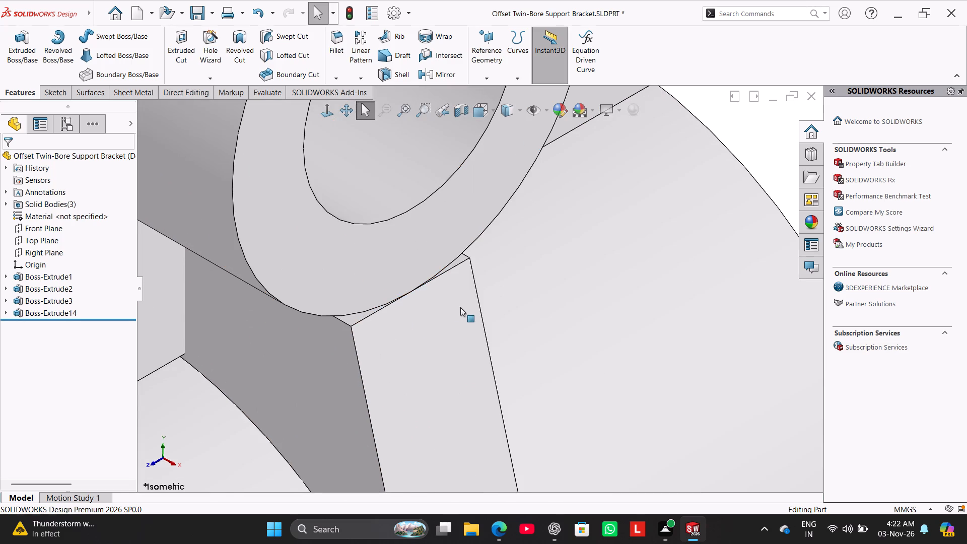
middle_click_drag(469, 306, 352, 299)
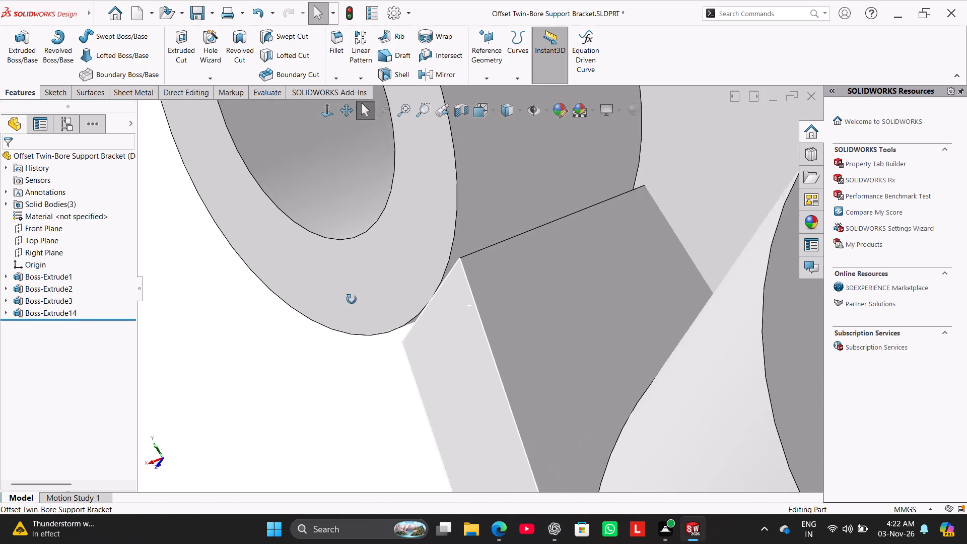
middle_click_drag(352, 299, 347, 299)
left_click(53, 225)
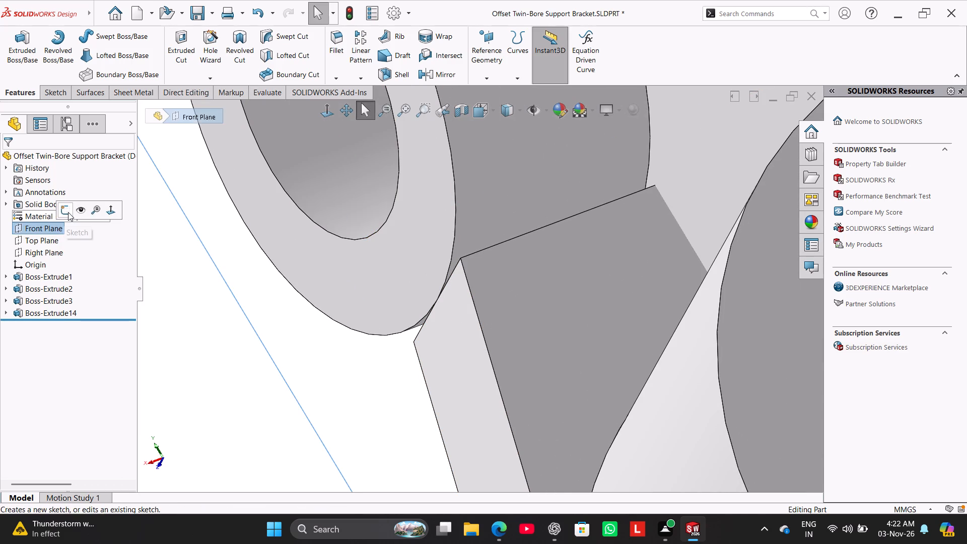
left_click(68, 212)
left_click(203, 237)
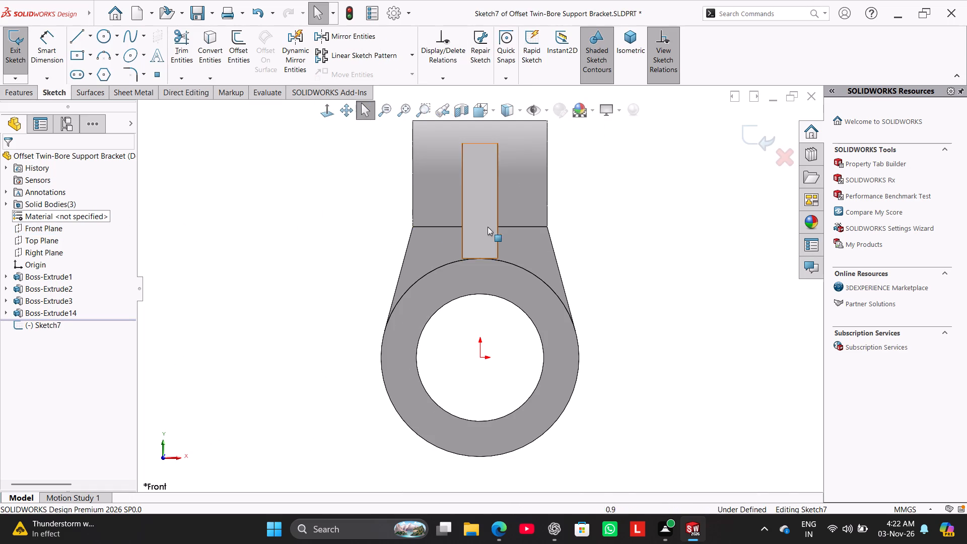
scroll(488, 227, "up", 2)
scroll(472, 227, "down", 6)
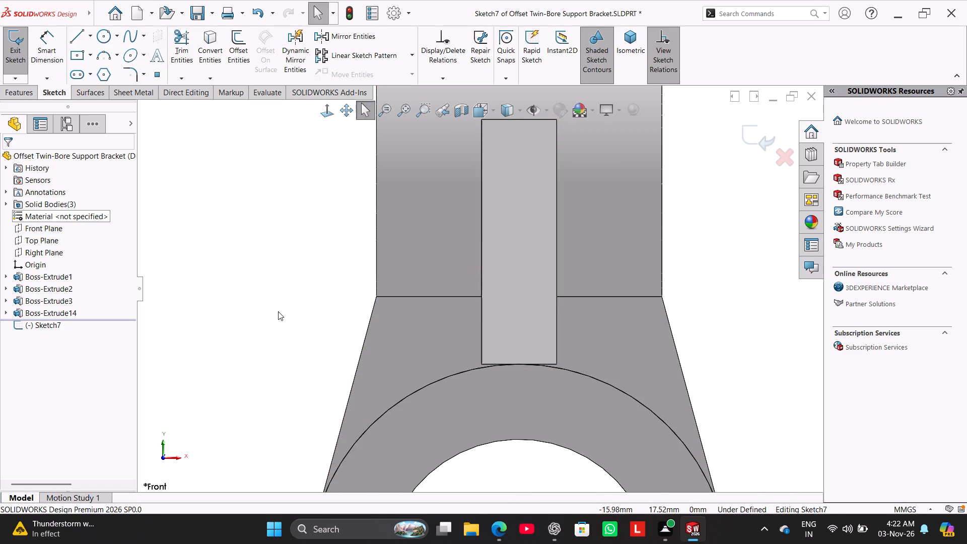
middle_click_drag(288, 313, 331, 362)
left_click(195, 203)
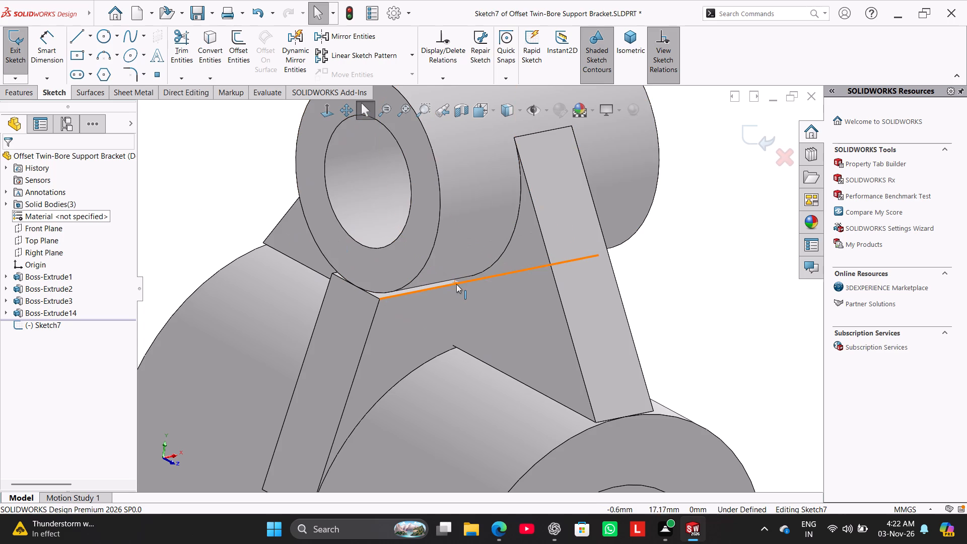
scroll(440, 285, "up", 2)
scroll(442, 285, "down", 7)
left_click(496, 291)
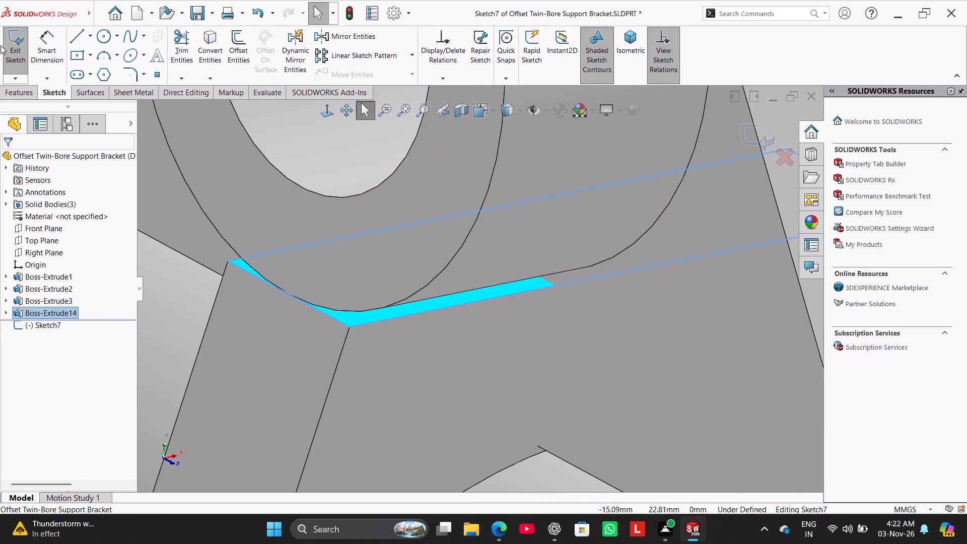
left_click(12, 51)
Sketch a 19 mm by 5 mm corner rectangle on the second web's flat top face, spanning its opposite corners.
left_click(391, 315)
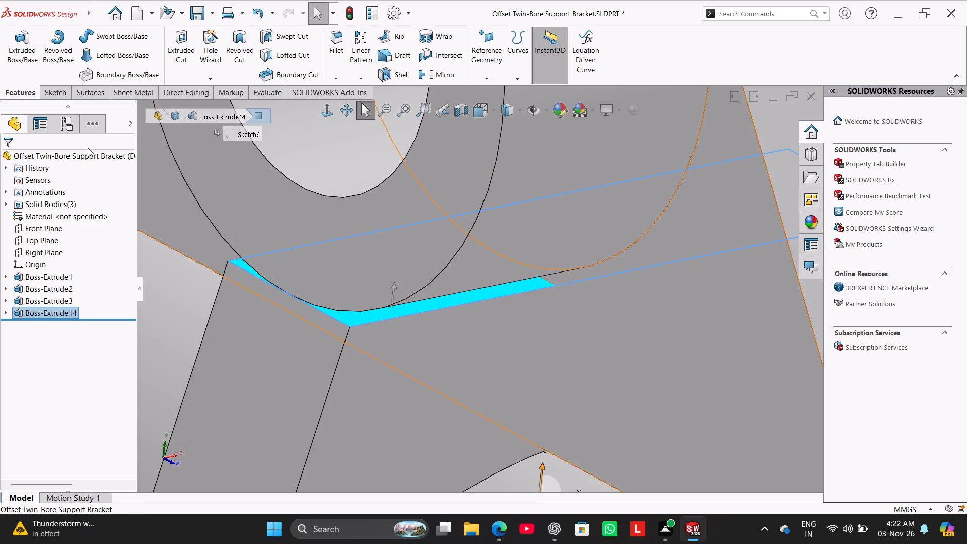
left_click(55, 94)
left_click(19, 53)
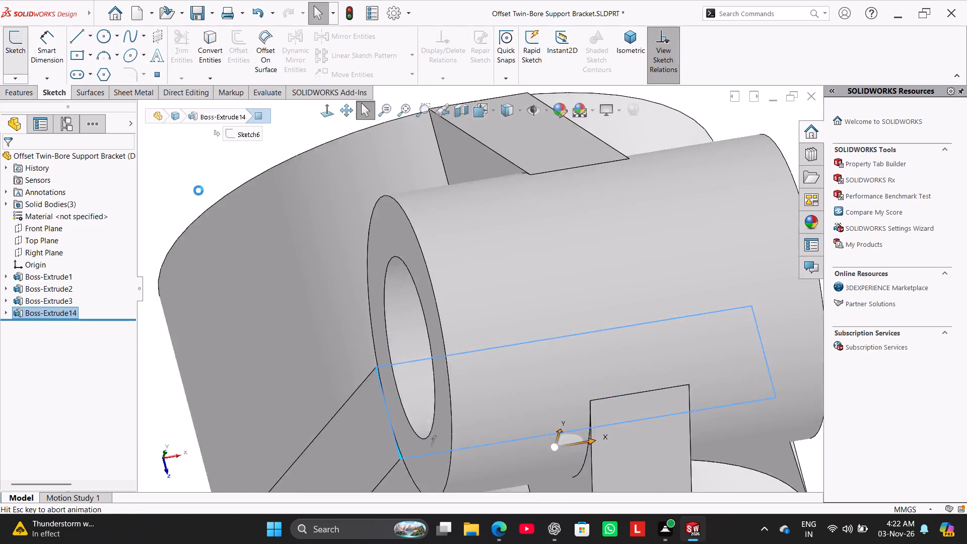
left_click(218, 220)
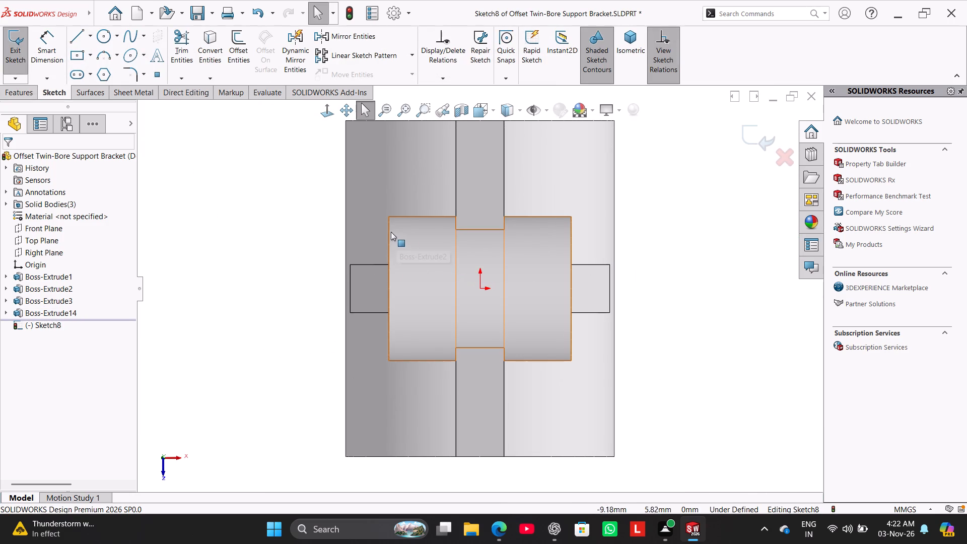
left_click(79, 54)
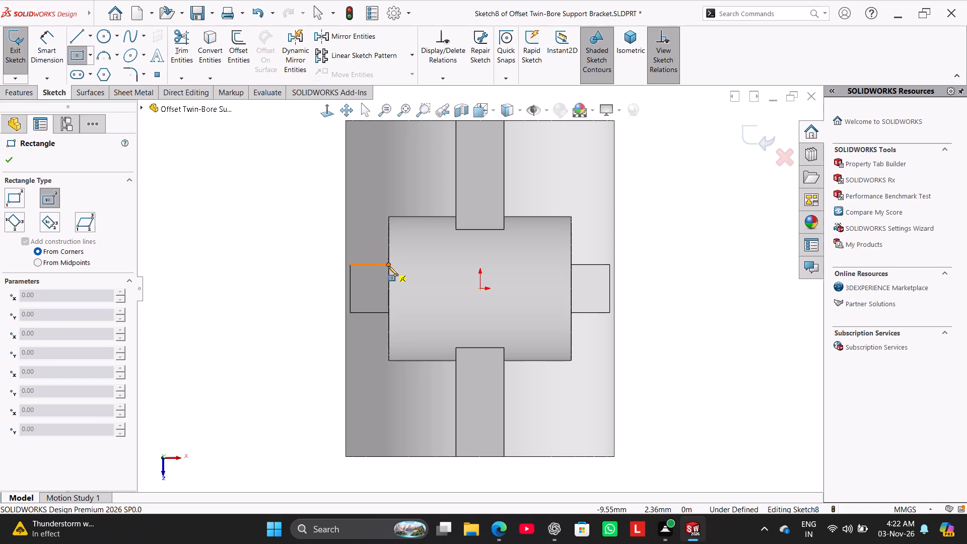
left_click(388, 266)
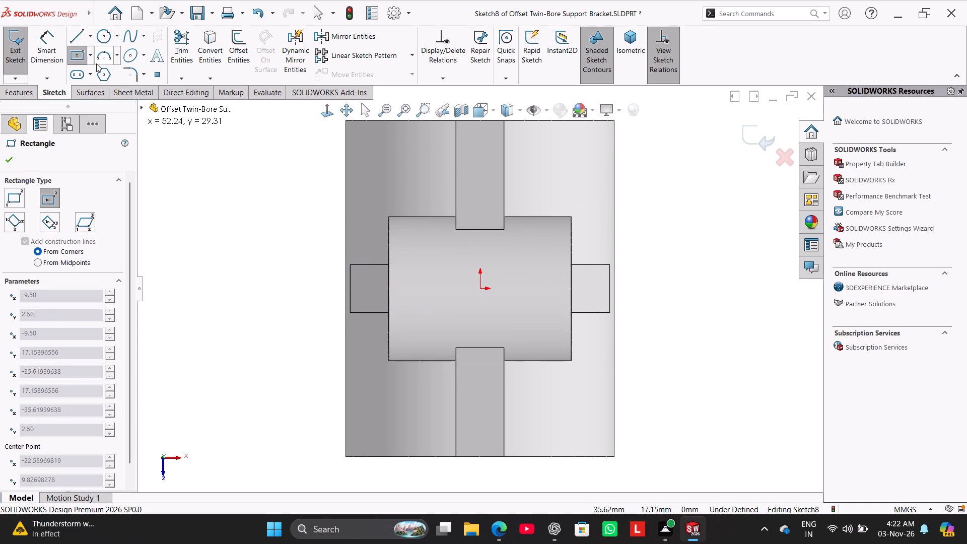
left_click(91, 59)
left_click(89, 69)
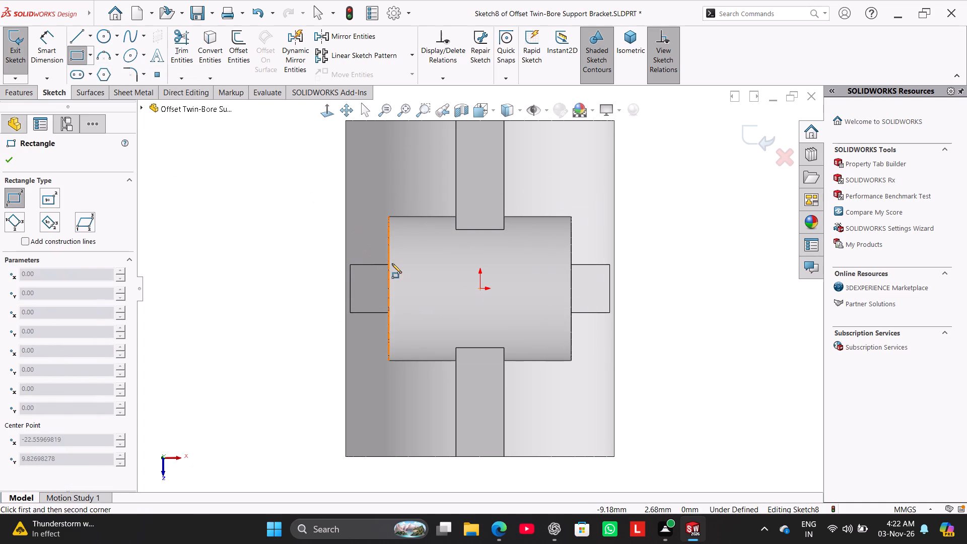
left_click(387, 265)
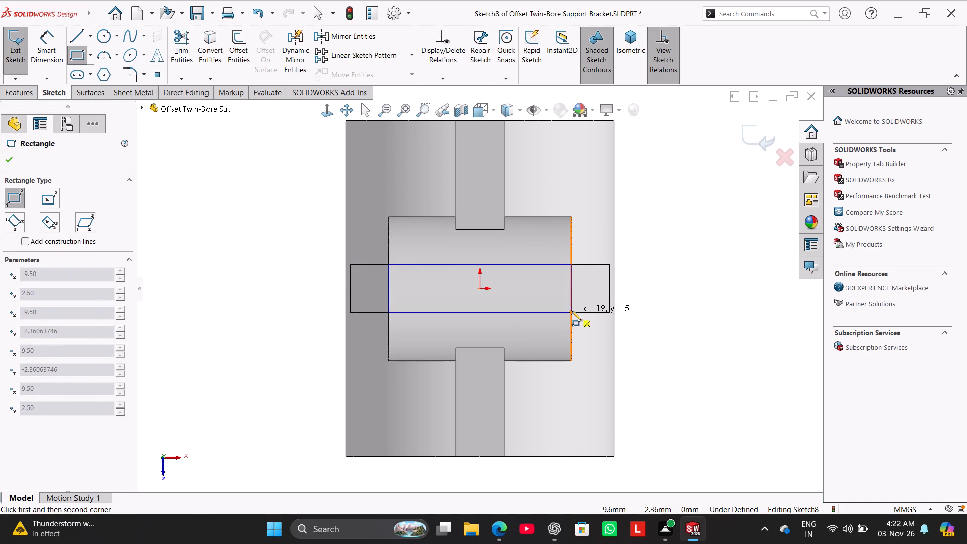
left_click(572, 311)
right_click(266, 262)
left_click(291, 270)
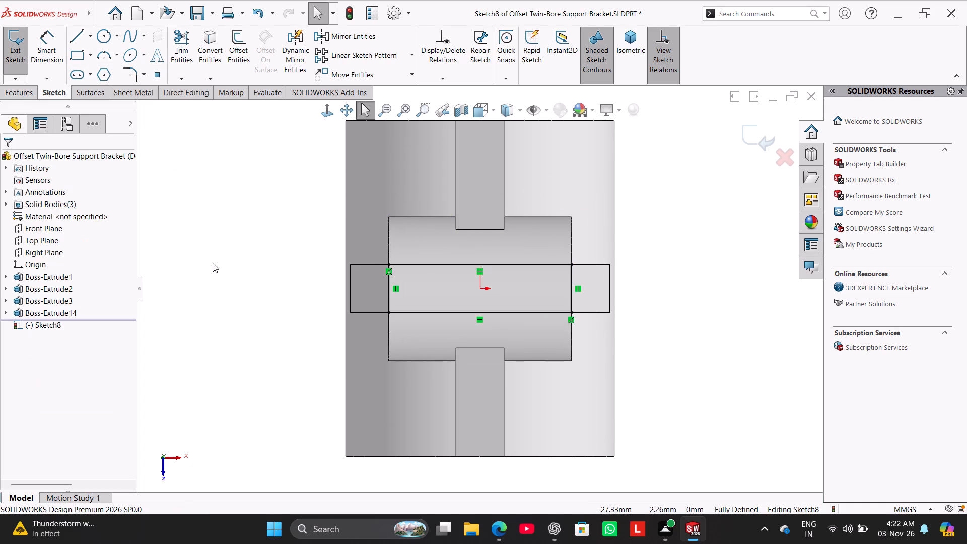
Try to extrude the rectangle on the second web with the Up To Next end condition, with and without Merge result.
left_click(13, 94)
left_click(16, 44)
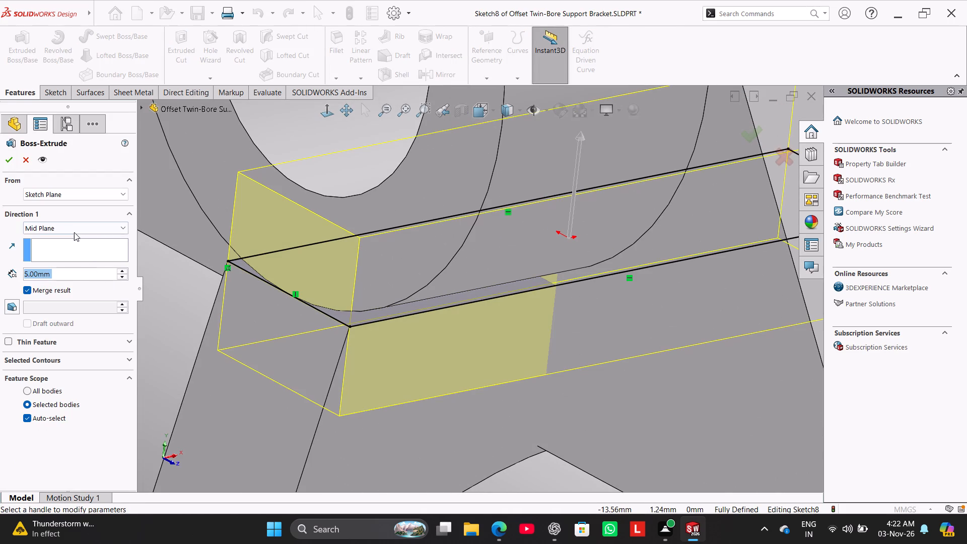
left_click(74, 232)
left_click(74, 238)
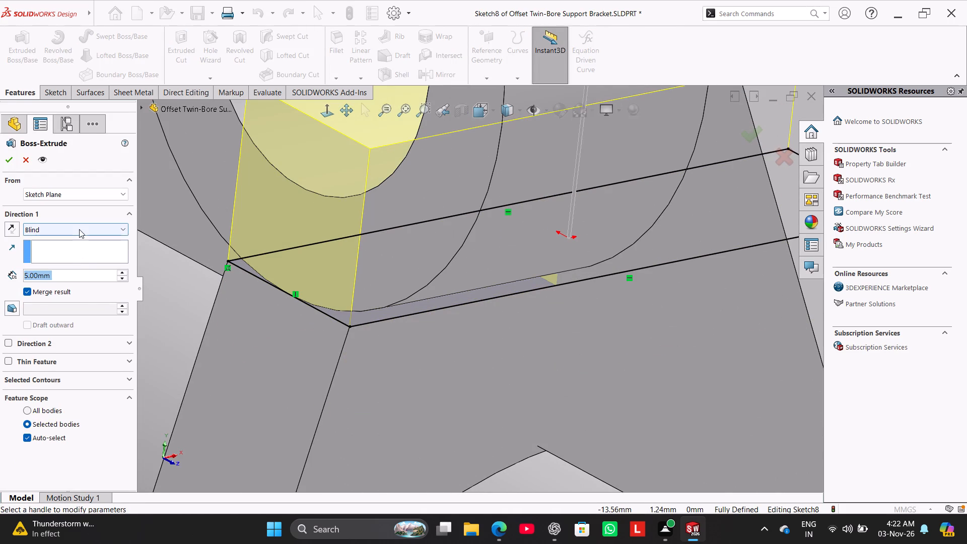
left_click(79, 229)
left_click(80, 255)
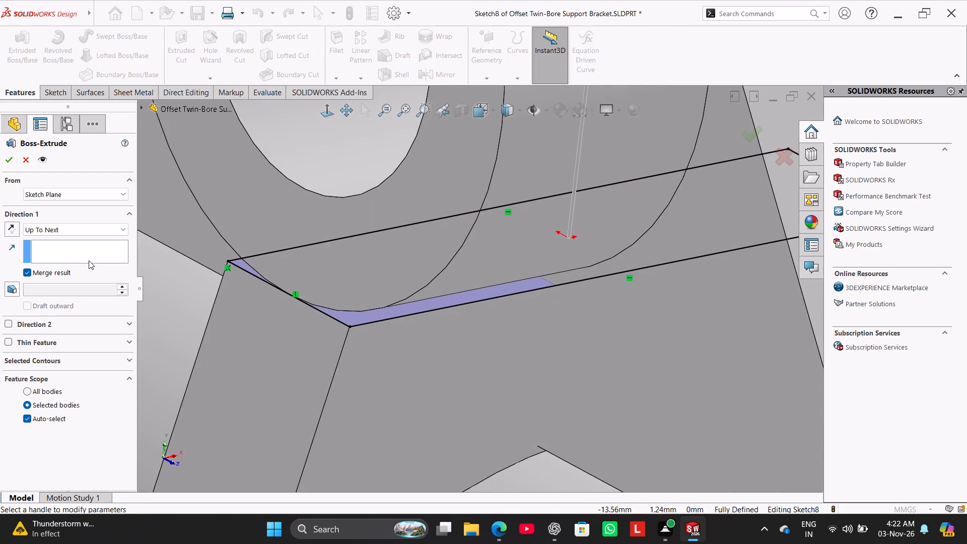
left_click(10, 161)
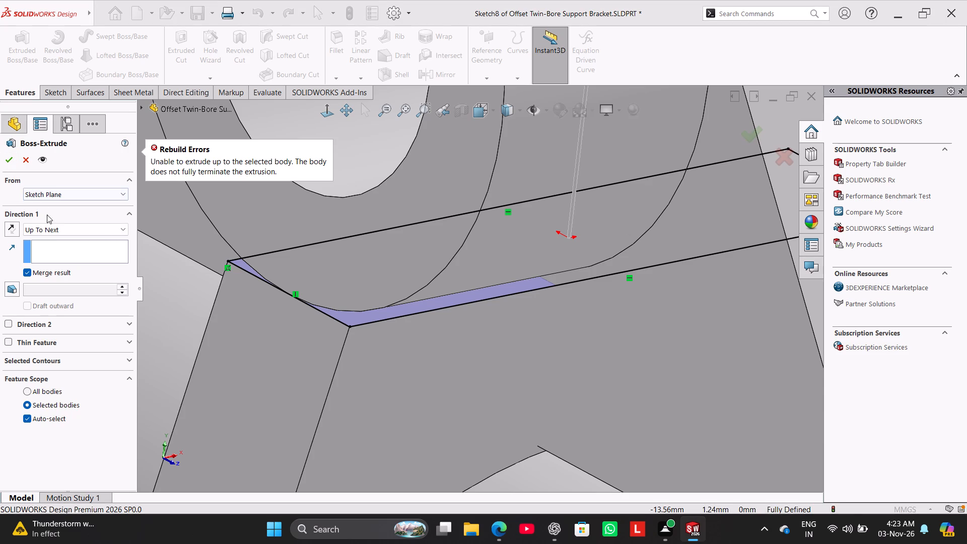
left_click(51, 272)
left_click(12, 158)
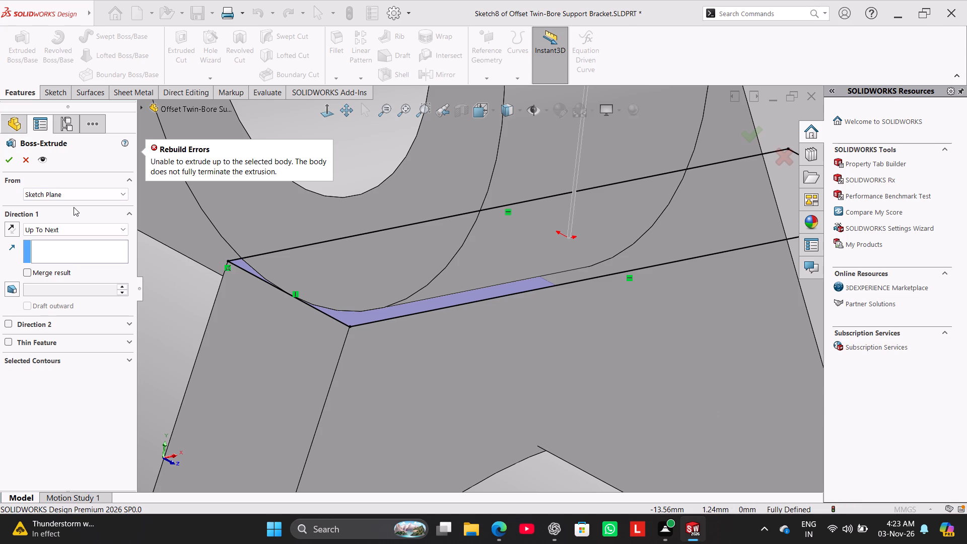
Extrude the rectangle 5 mm with the Blind end condition toward the ring boss, leaving Merge result off.
left_click(78, 228)
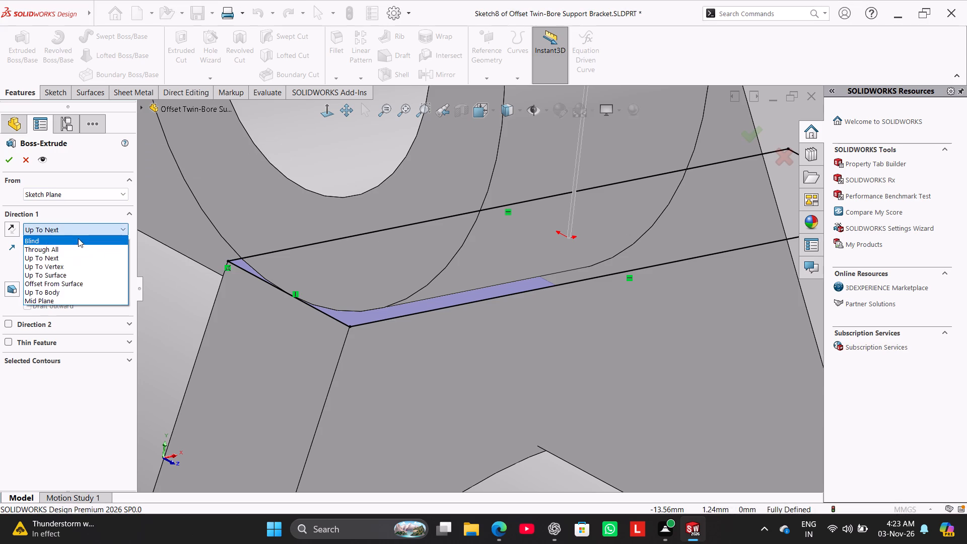
left_click(78, 240)
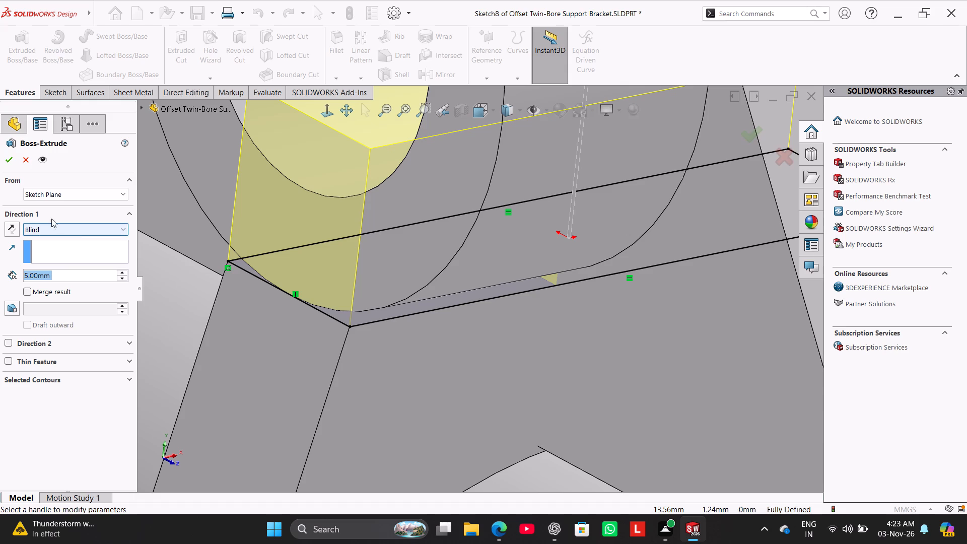
left_click(9, 164)
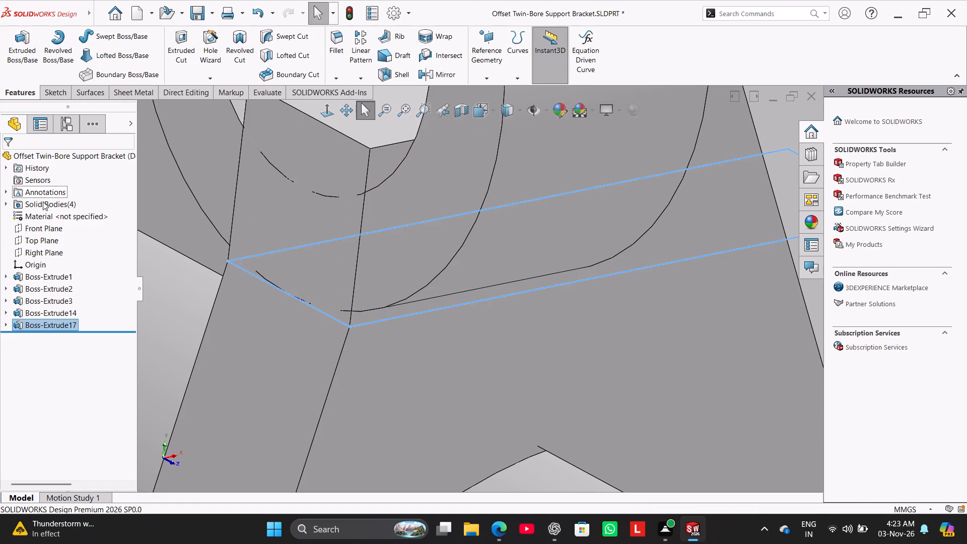
Edit the fill extrusion Boss-Extrude17 to merge its result with the adjoining bodies.
right_click(68, 322)
left_click(76, 294)
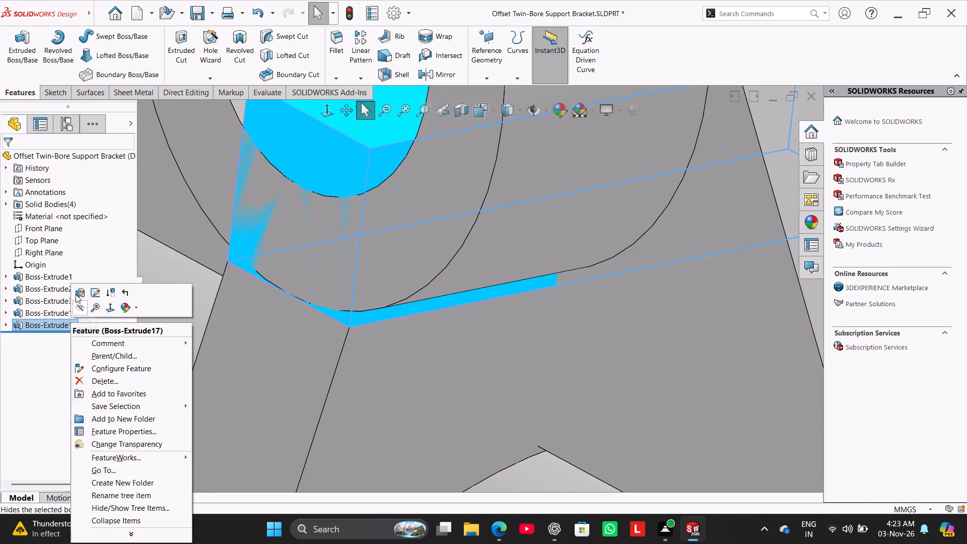
left_click(49, 287)
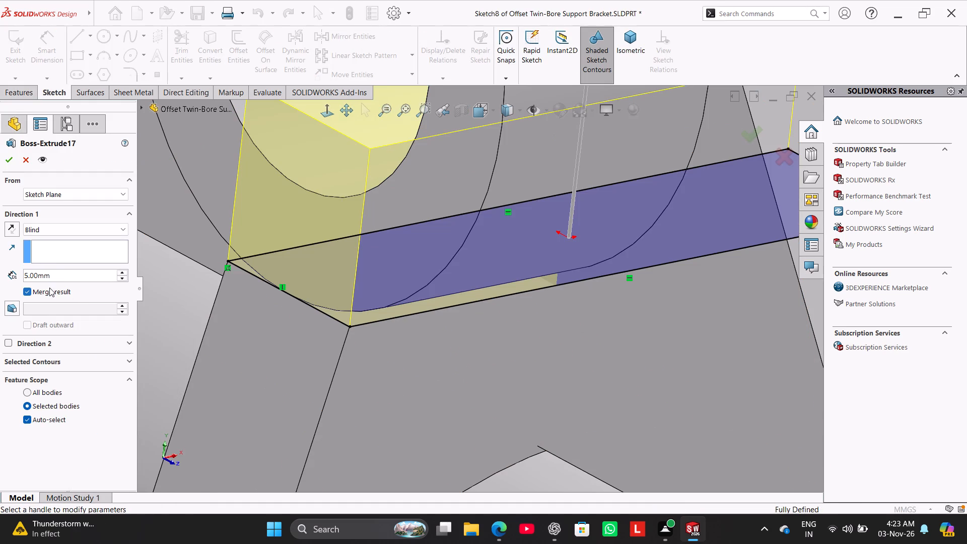
left_click(6, 158)
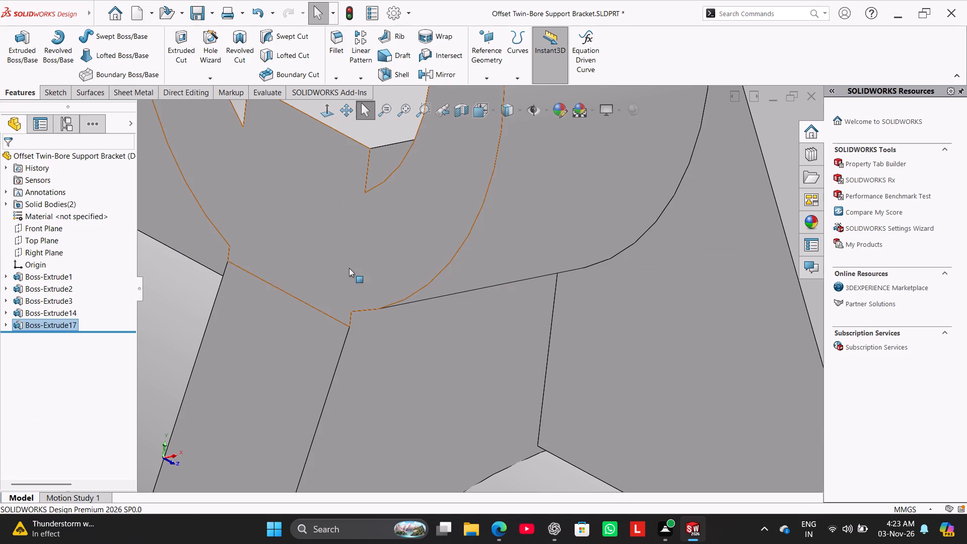
Reduce the depth of fill extrusion Boss-Extrude17 to 3 mm so it stays clear of the ring boss bore.
scroll(409, 276, "down", 2)
scroll(411, 286, "up", 7)
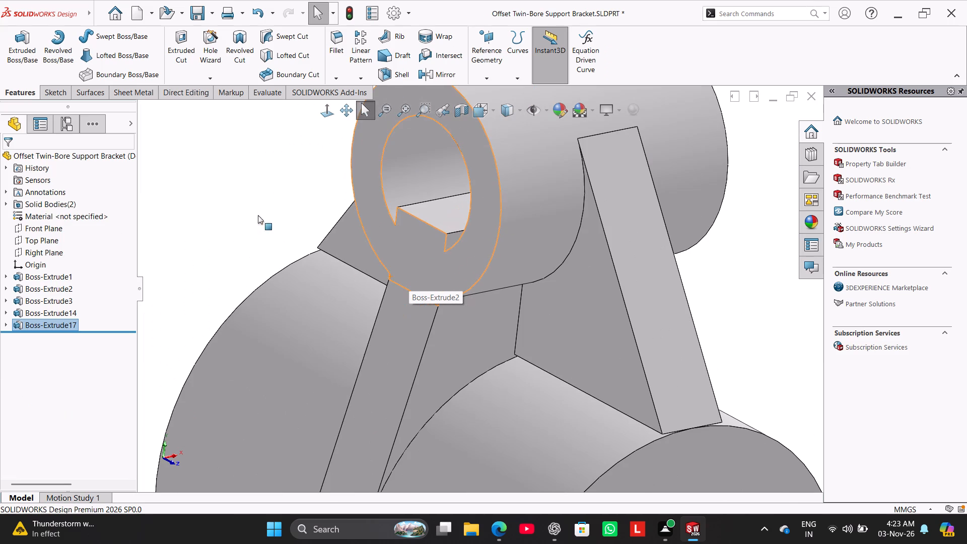
left_click(223, 198)
middle_click_drag(260, 206, 182, 191)
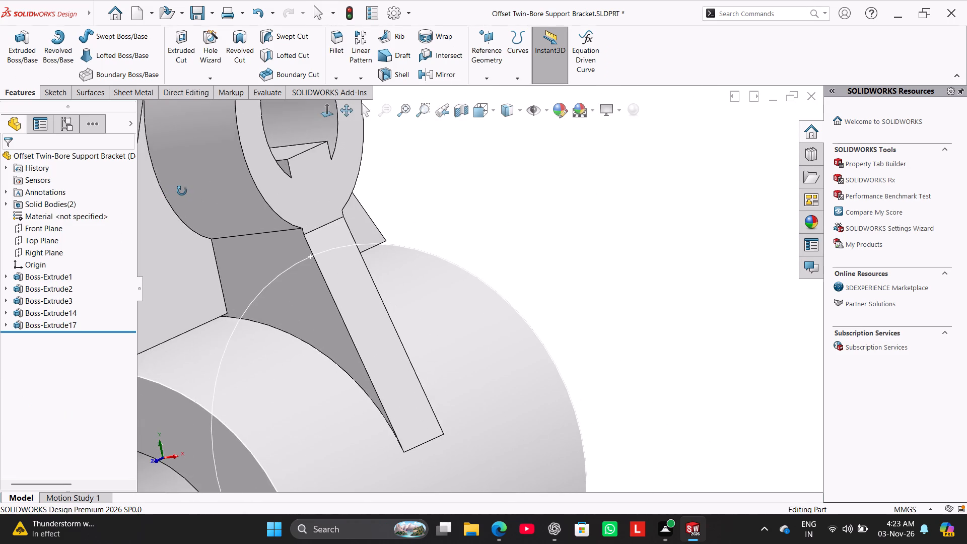
middle_click_drag(182, 191, 256, 221)
scroll(440, 201, "down", 2)
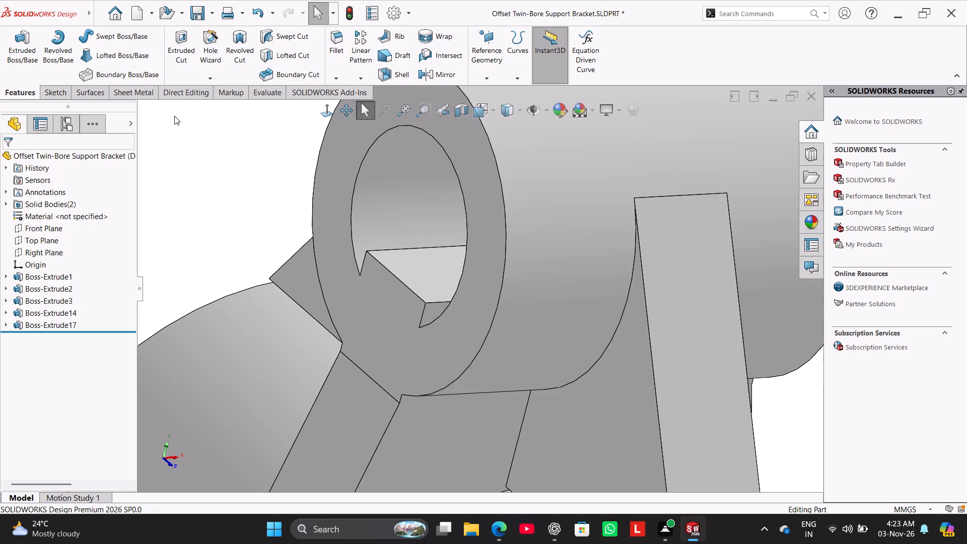
left_click(192, 87)
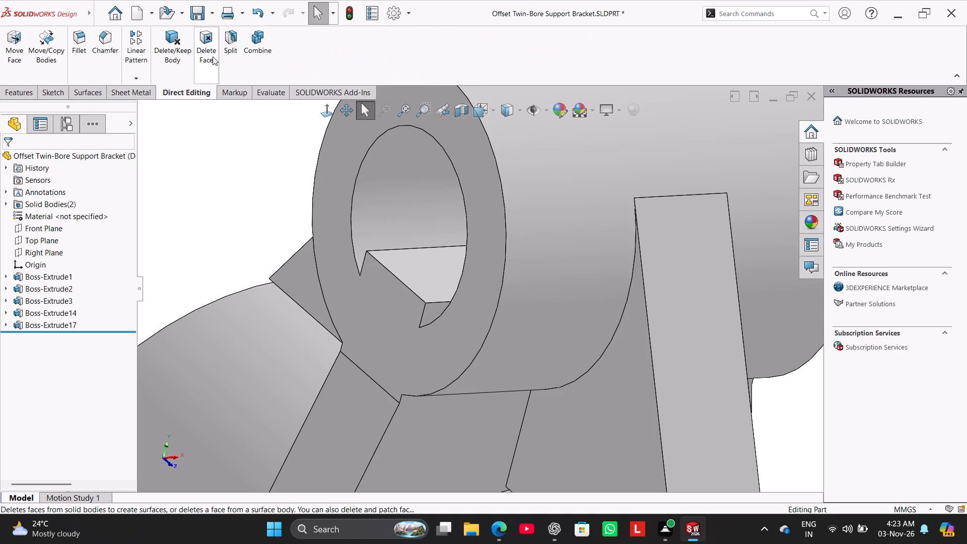
right_click(68, 325)
left_click(80, 292)
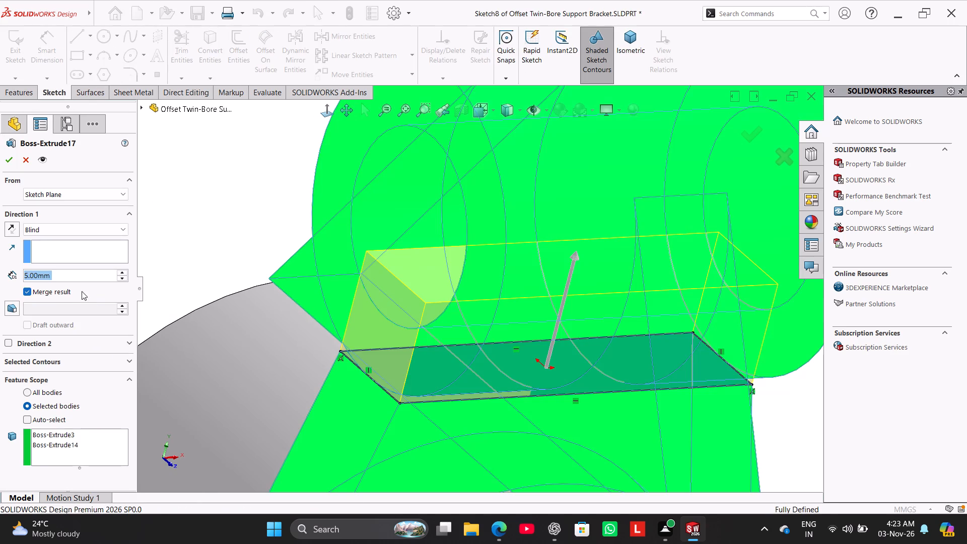
double_click(66, 278)
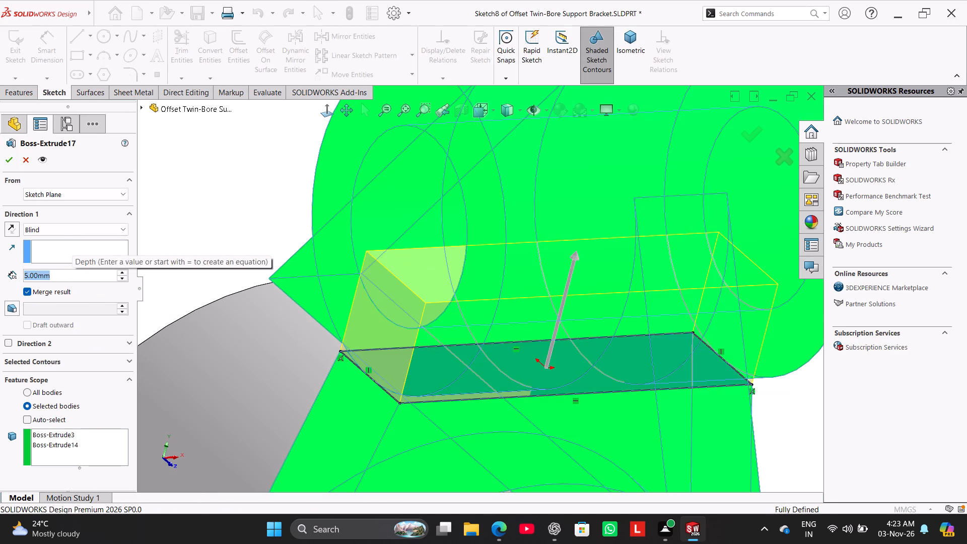
left_click(66, 278)
double_click(66, 278)
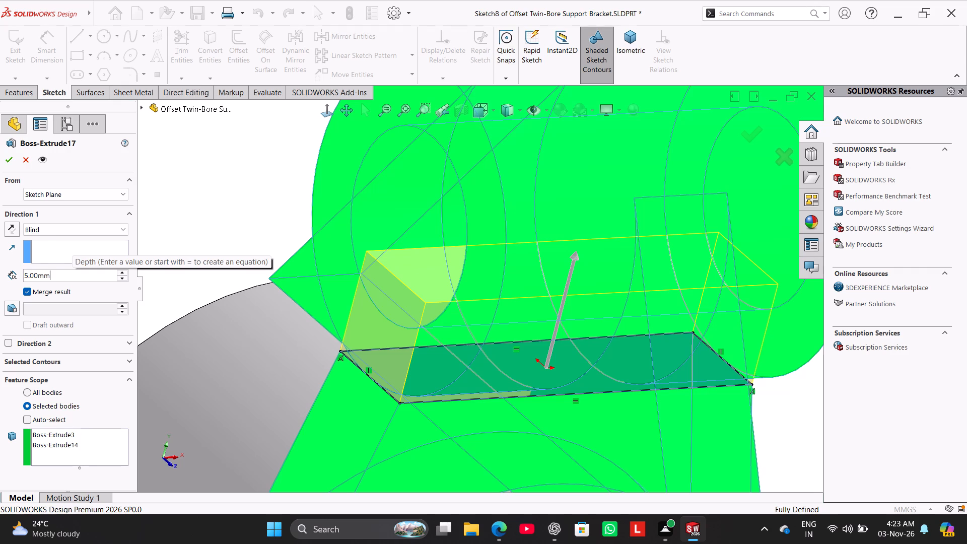
key("3")
key("Return")
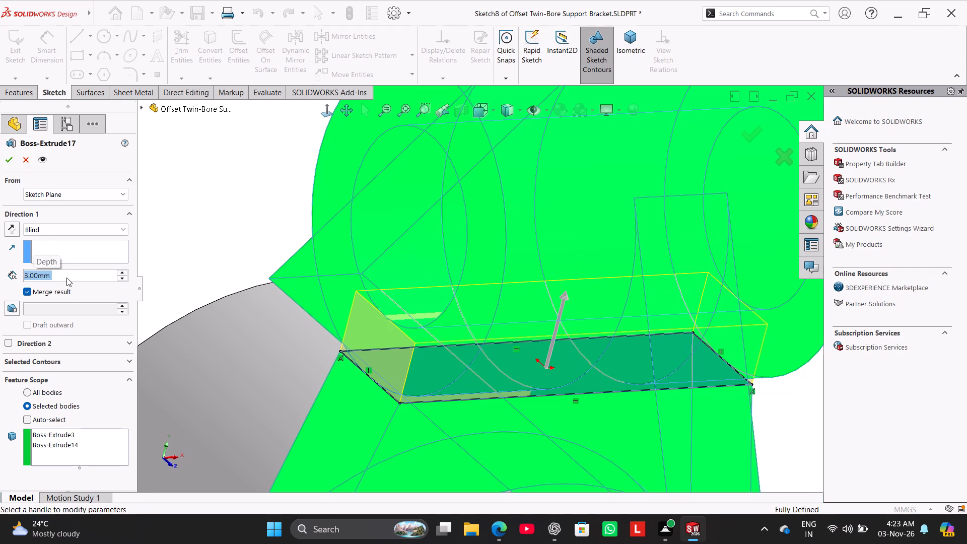
left_click(13, 159)
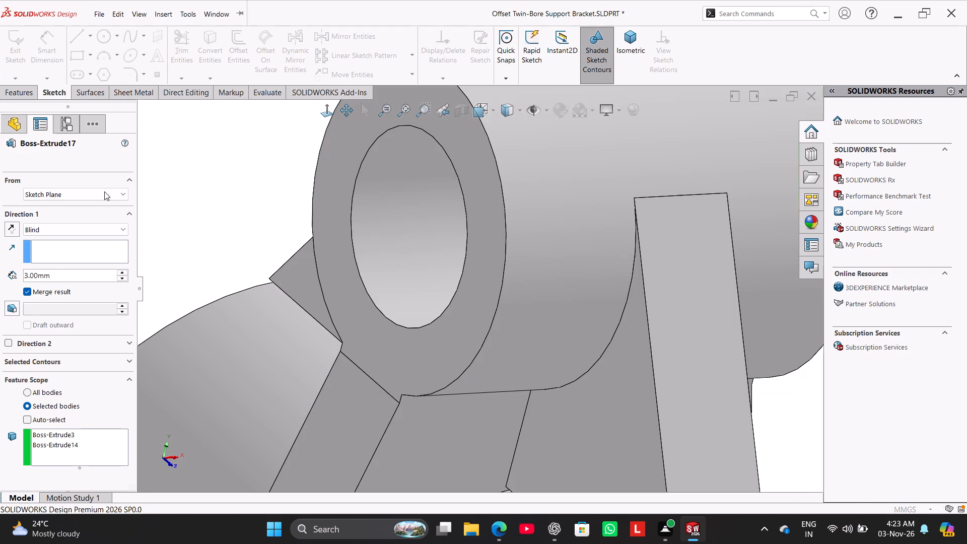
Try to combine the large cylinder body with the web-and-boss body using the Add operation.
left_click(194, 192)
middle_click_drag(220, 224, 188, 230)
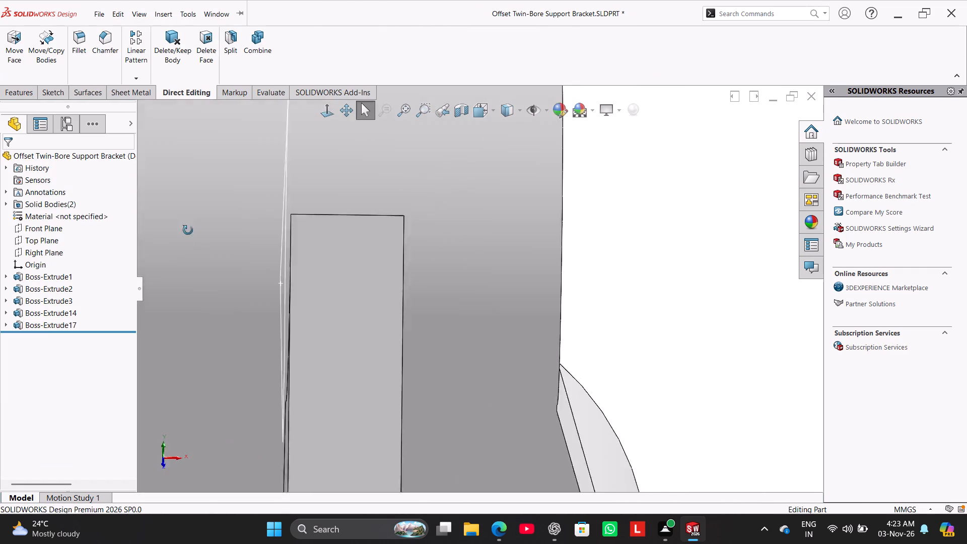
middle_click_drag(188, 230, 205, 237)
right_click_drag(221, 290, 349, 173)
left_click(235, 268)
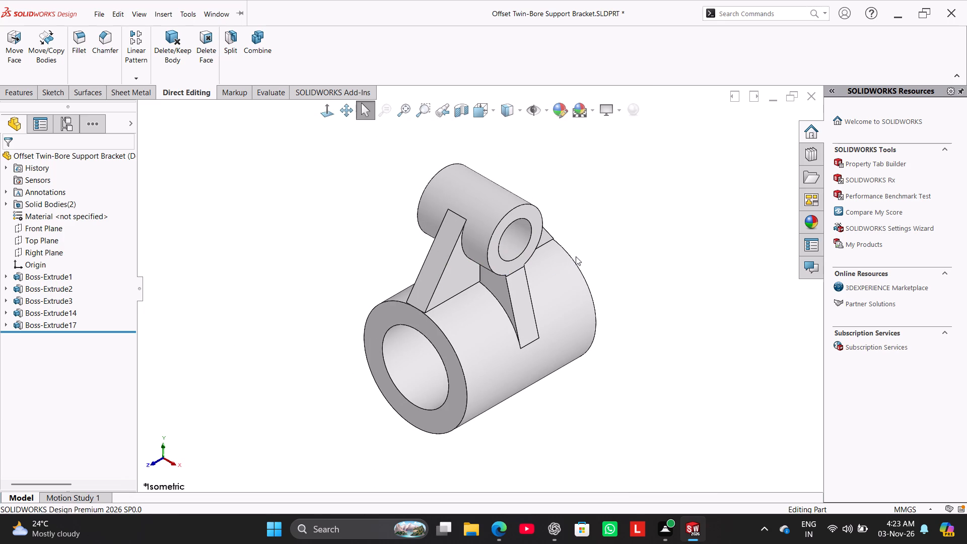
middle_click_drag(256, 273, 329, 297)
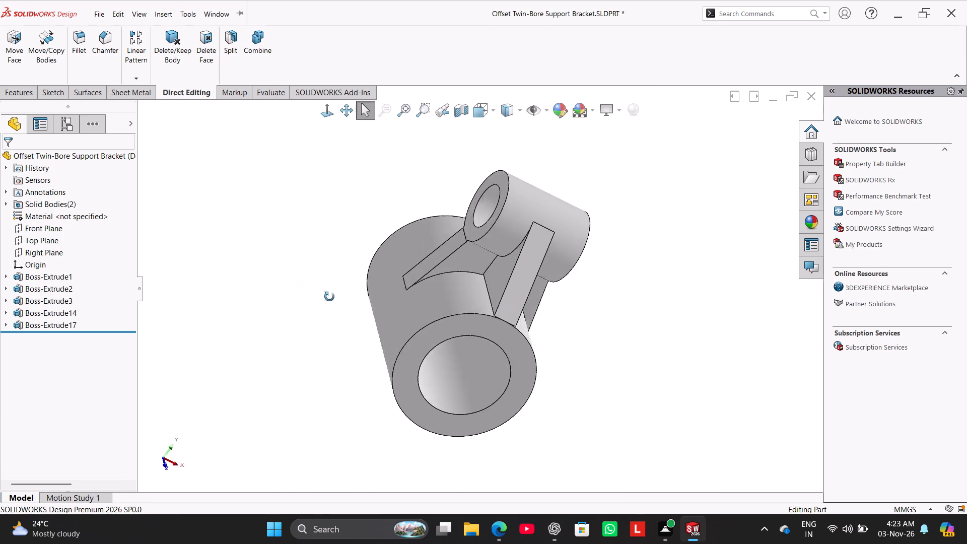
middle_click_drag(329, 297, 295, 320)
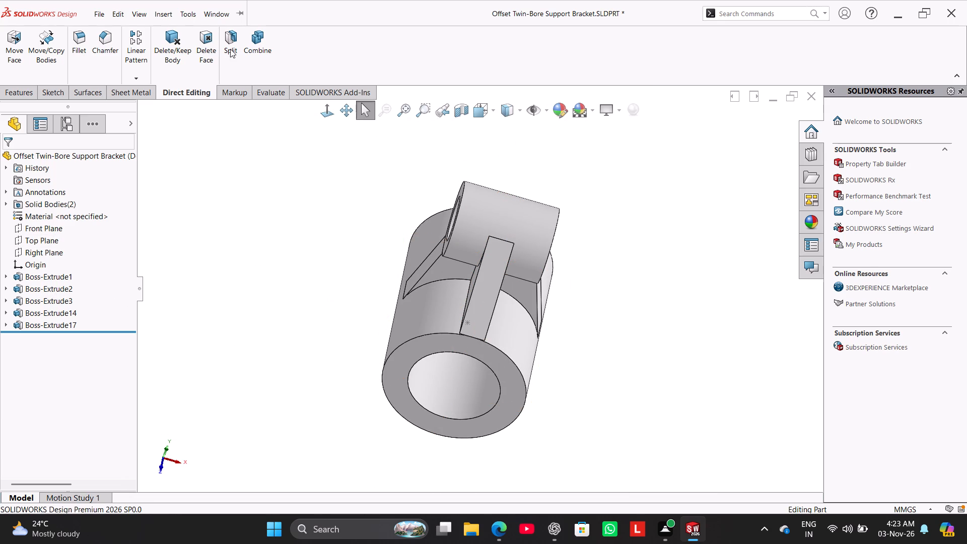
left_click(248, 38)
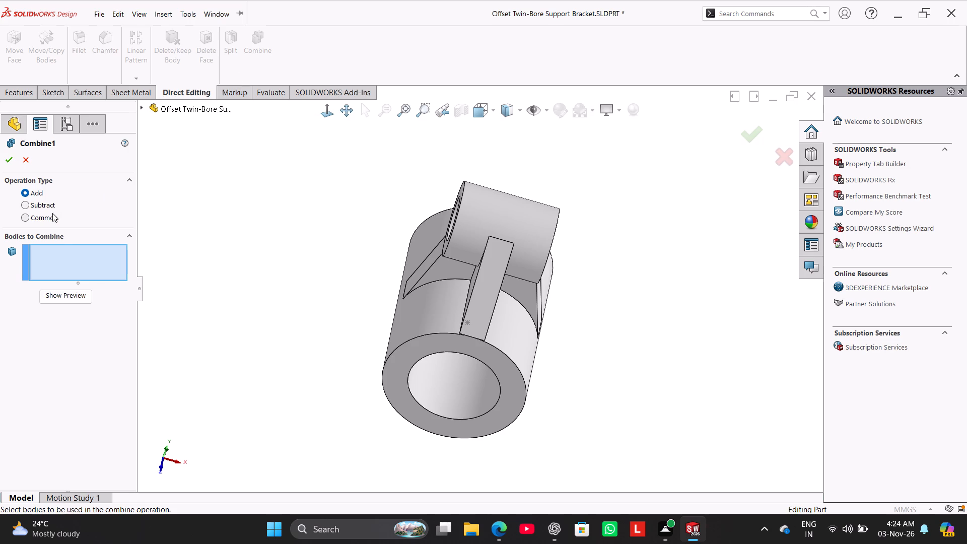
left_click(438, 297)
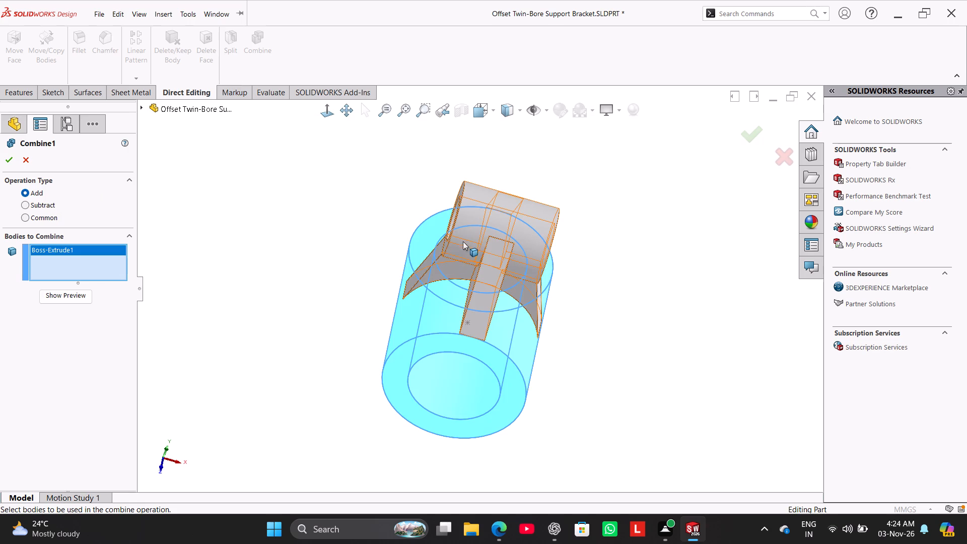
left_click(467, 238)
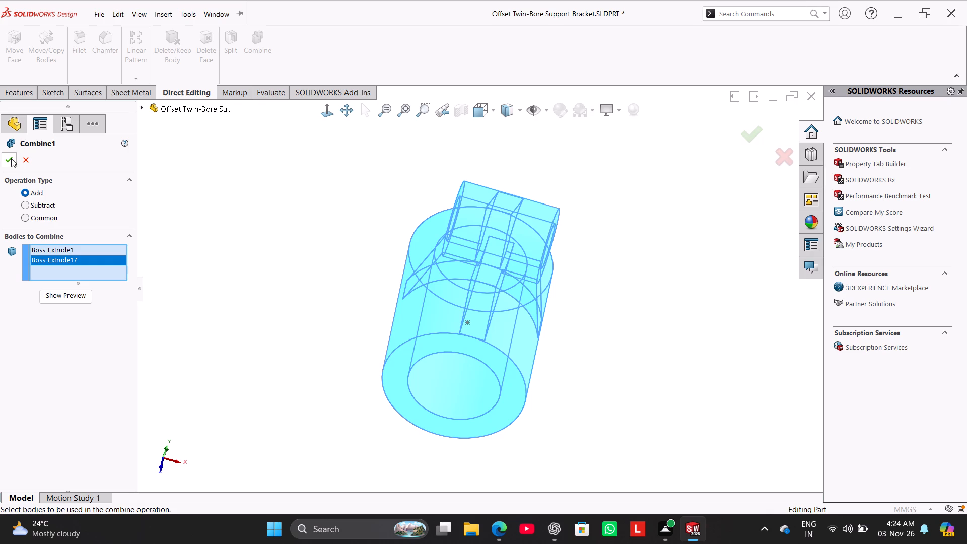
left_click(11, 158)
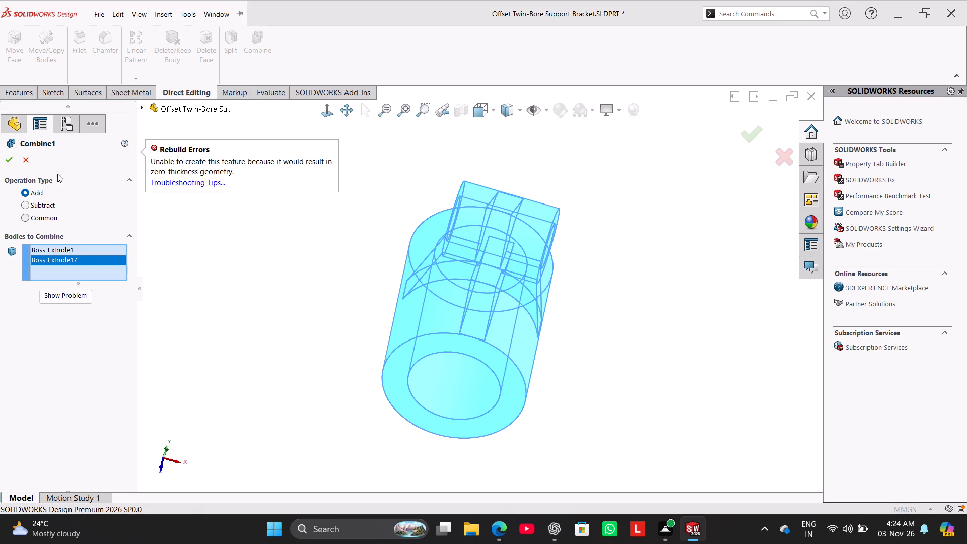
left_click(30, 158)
Examine the list of solid bodies and the joint where the web meets the large cylinder near its end face.
right_click_drag(240, 244, 290, 188)
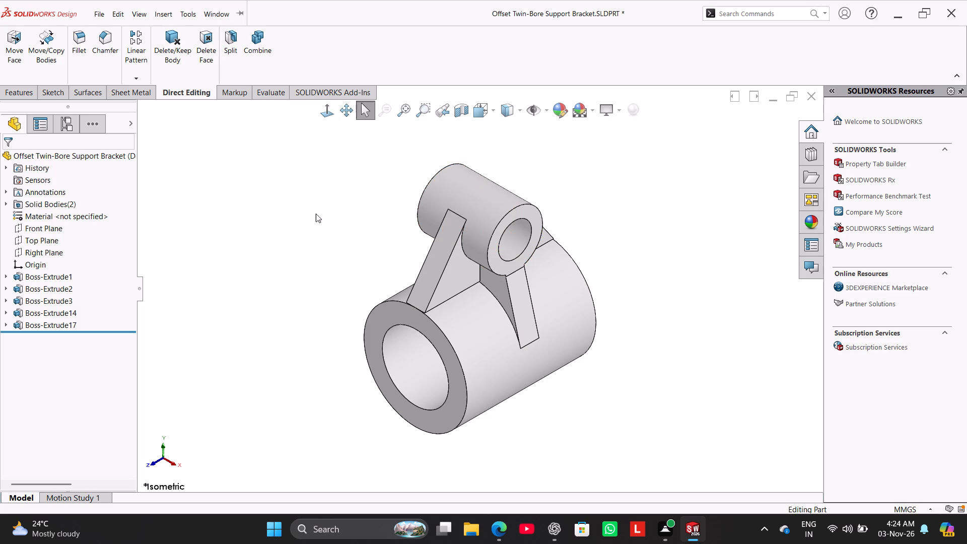
left_click(7, 199)
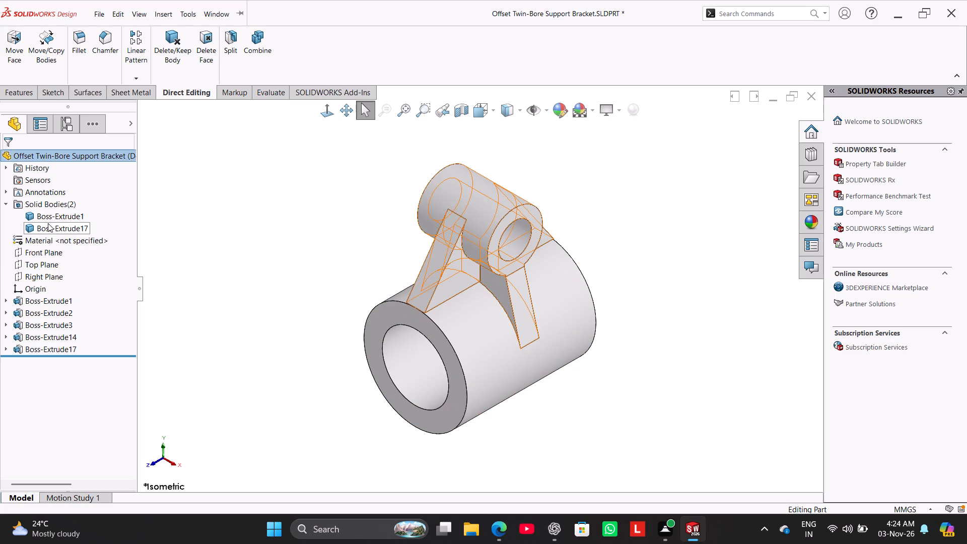
left_click(8, 203)
left_click(224, 219)
middle_click_drag(300, 294, 269, 251)
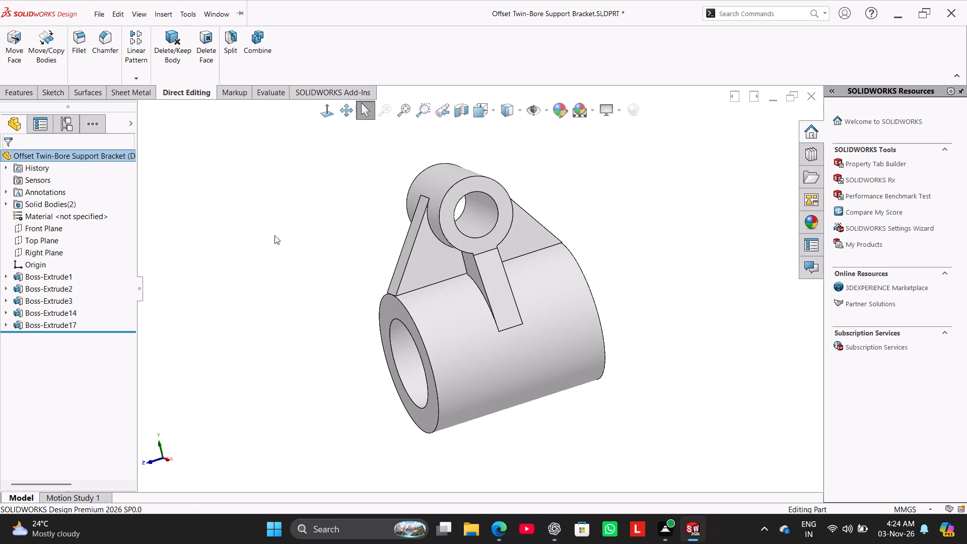
middle_click_drag(289, 250, 284, 239)
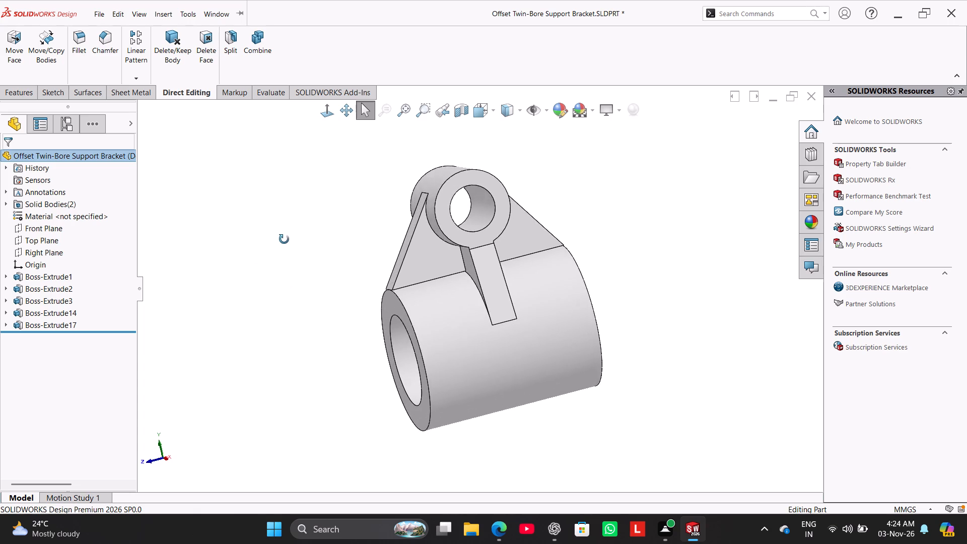
middle_click_drag(284, 239, 285, 238)
scroll(449, 271, "down", 6)
scroll(372, 302, "down", 2)
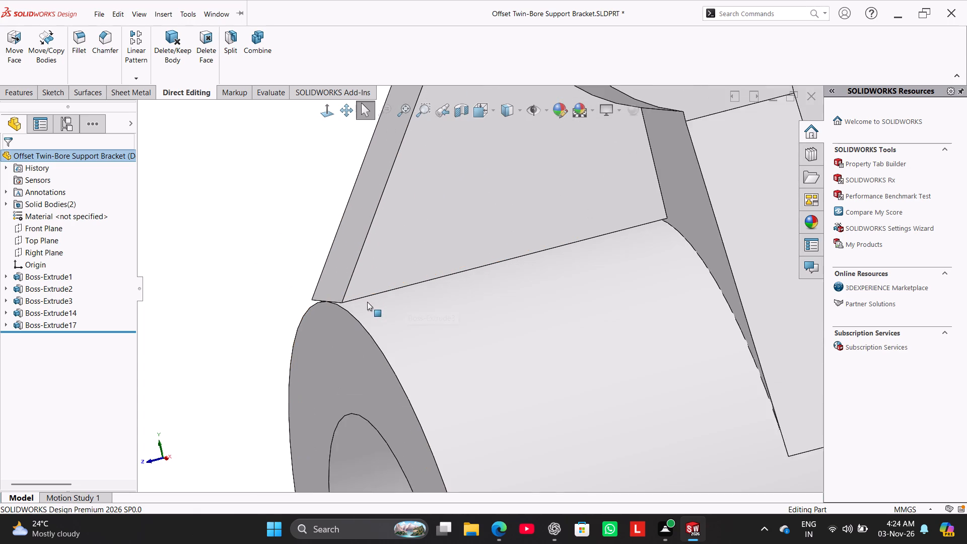
scroll(367, 302, "down", 3)
middle_click_drag(282, 285, 256, 234)
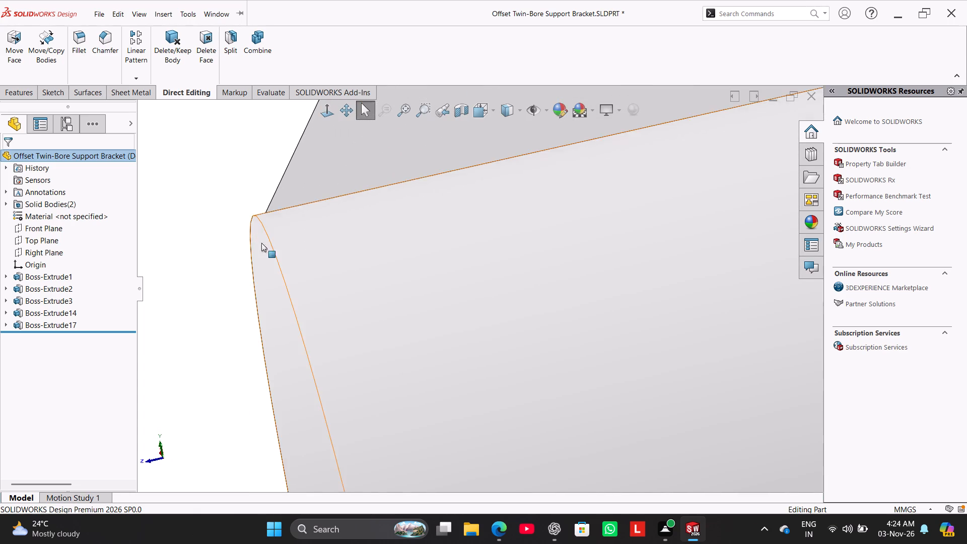
middle_click_drag(266, 249, 284, 287)
scroll(276, 279, "up", 3)
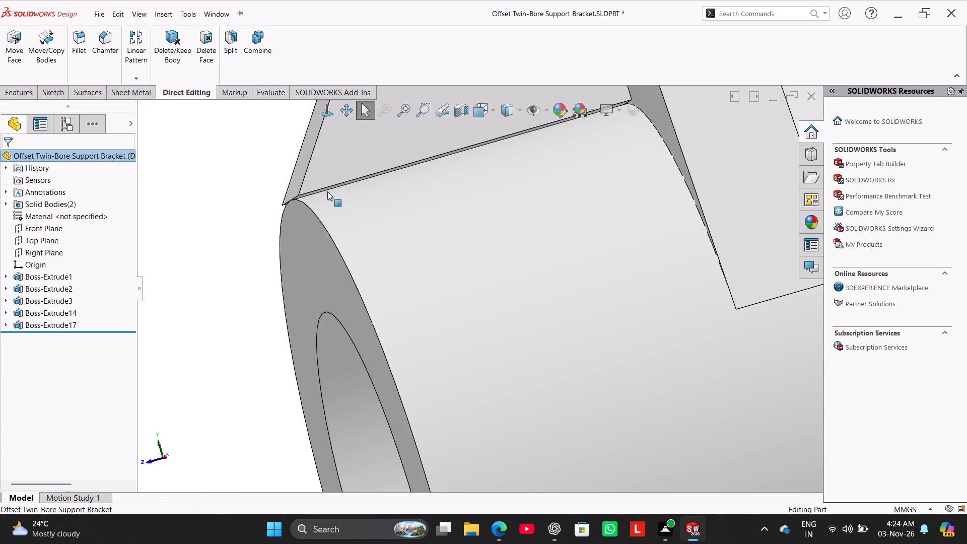
Sketch a 5 mm by 35 mm corner rectangle on the web's underside face, spanning the large cylinder's full length, with hidden lines shown.
scroll(327, 195, "down", 6)
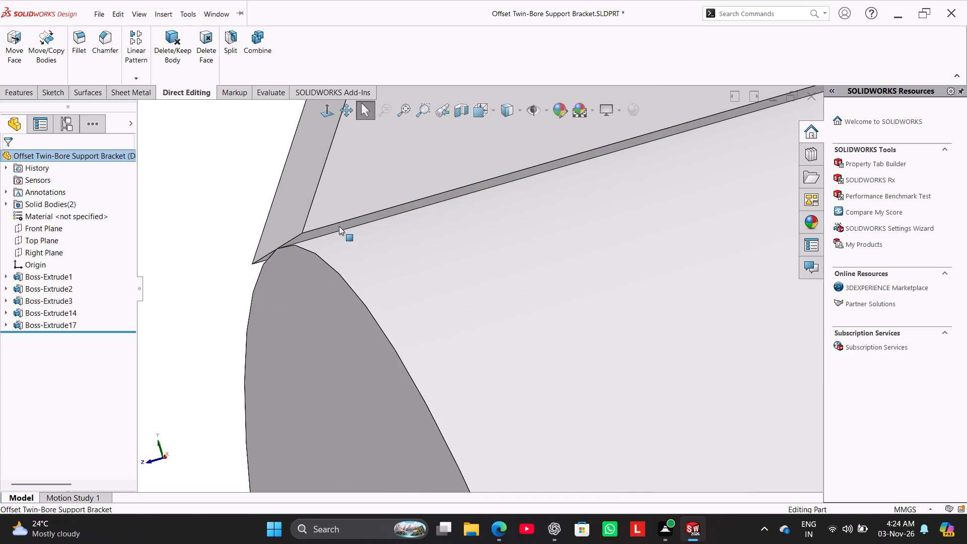
left_click(339, 226)
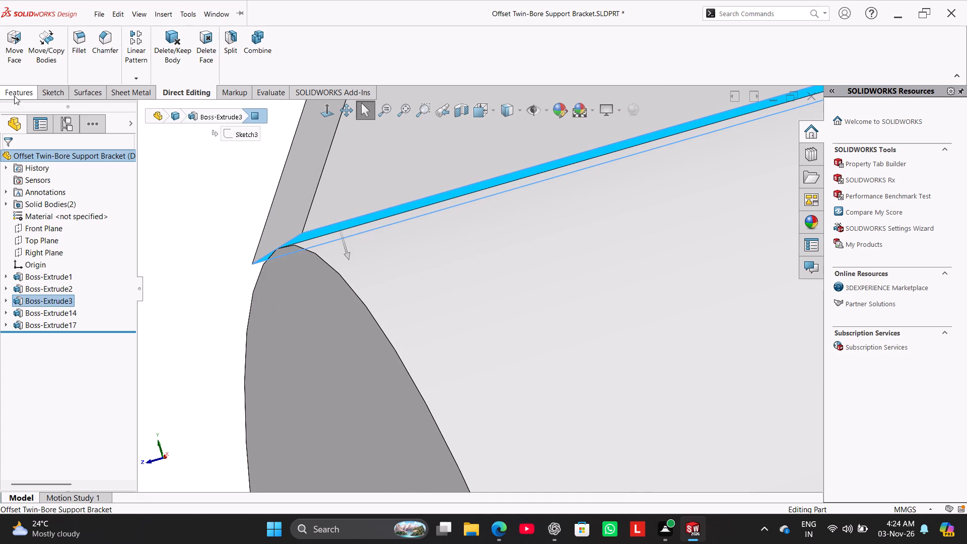
left_click(50, 91)
left_click(14, 46)
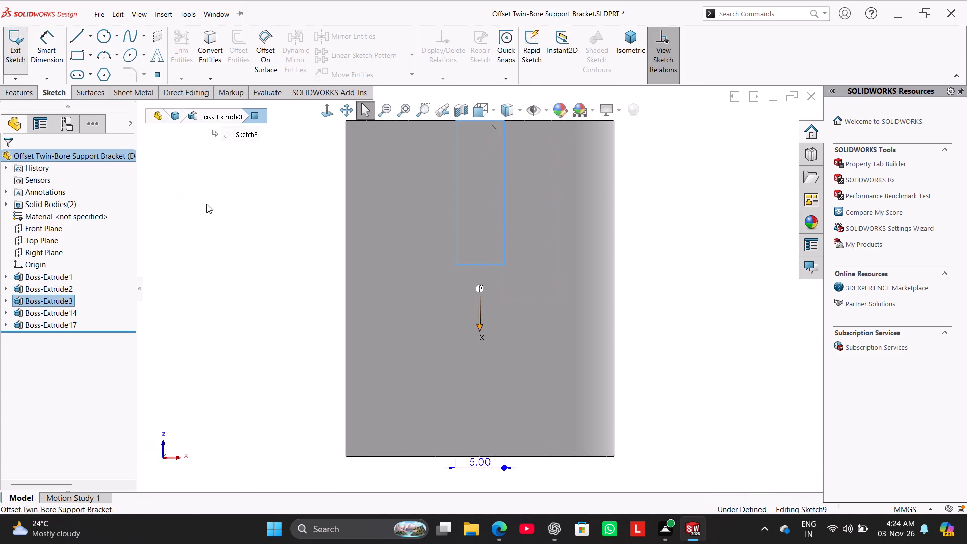
left_click(244, 230)
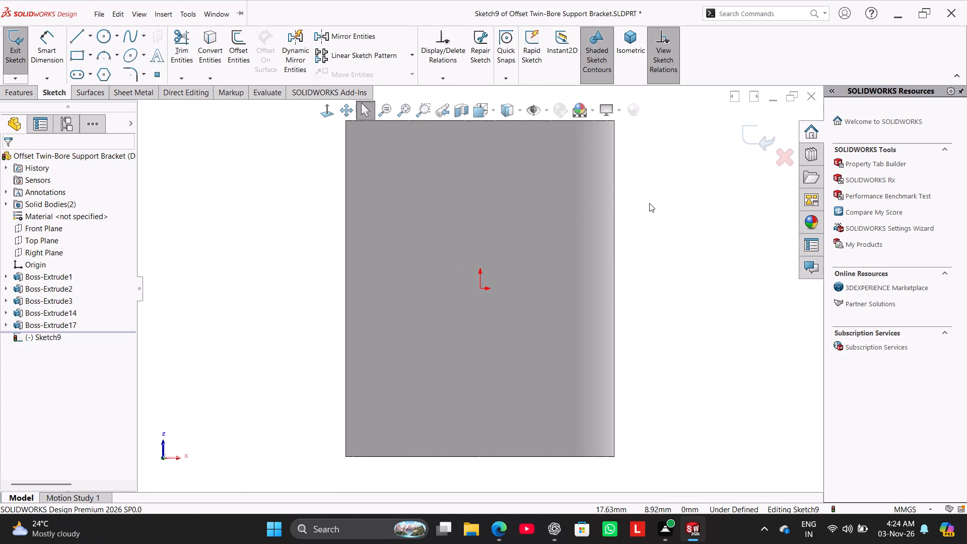
scroll(649, 203, "down", 2)
scroll(649, 203, "up", 3)
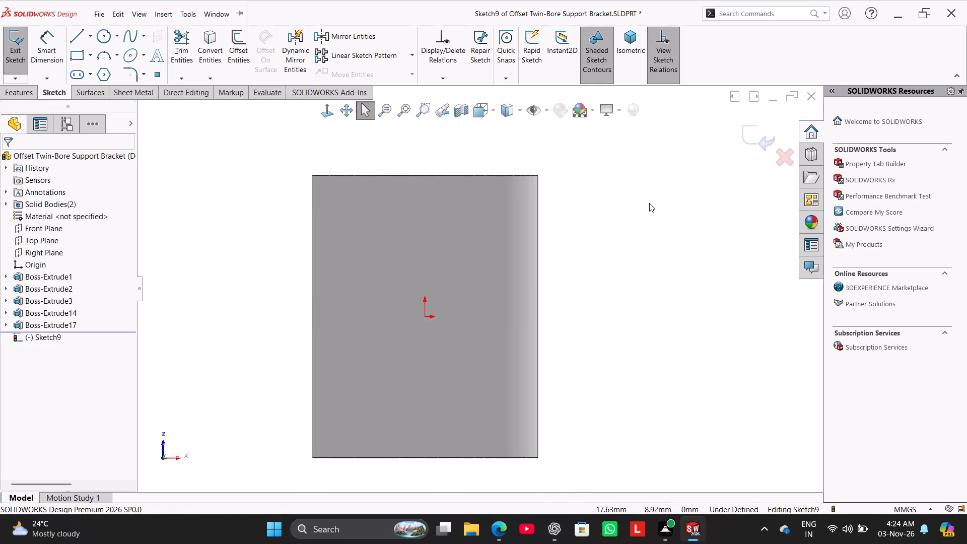
left_click(73, 52)
left_click(521, 108)
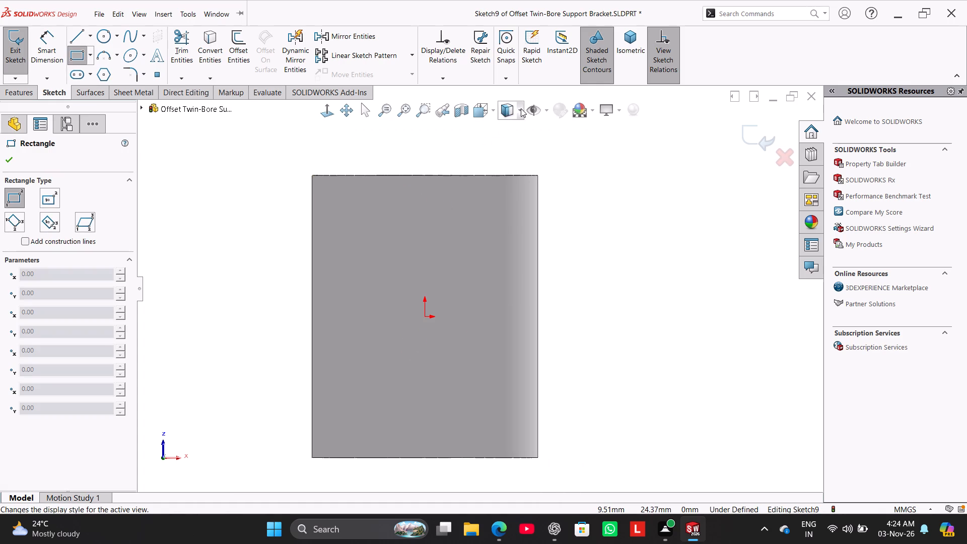
left_click(508, 187)
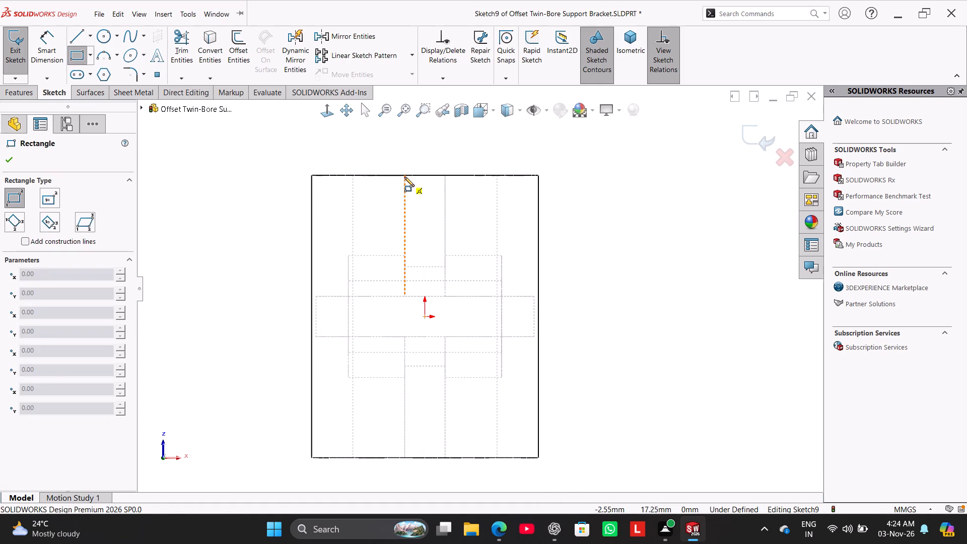
left_click(404, 175)
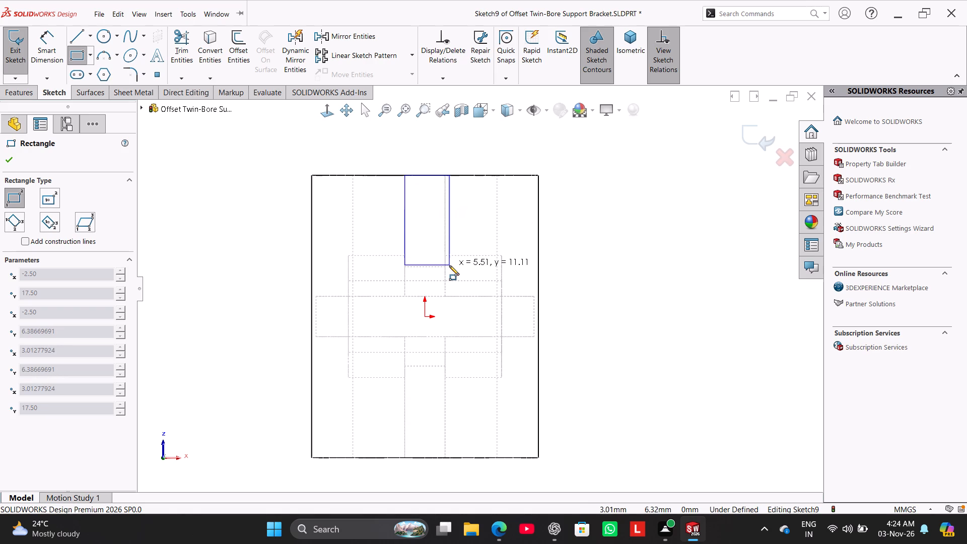
left_click(446, 459)
right_click(250, 297)
left_click(277, 300)
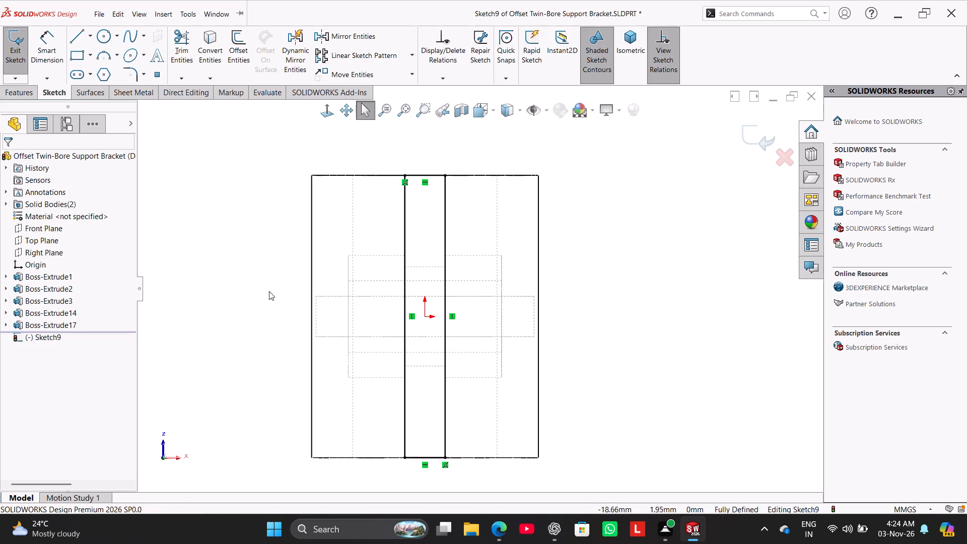
Extrude the rectangle 3 mm blind into the large cylinder wall with Merge result on, closing the gap under the web.
left_click(13, 92)
left_click(21, 58)
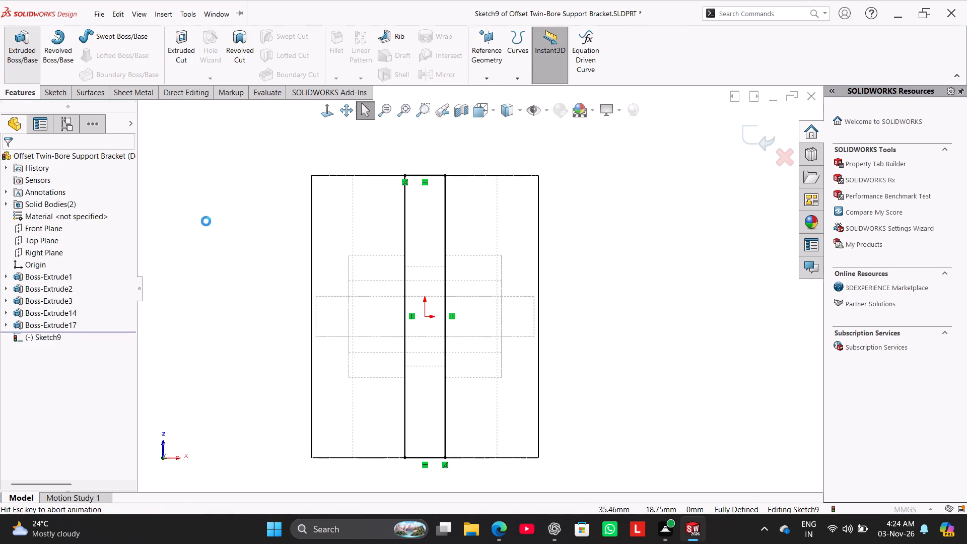
scroll(246, 246, "down", 2)
scroll(254, 256, "up", 4)
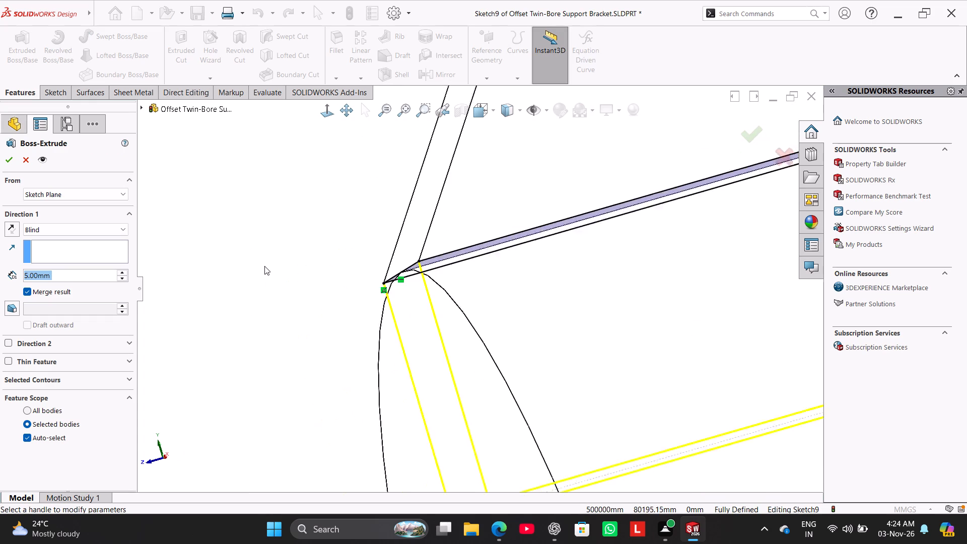
scroll(264, 266, "up", 6)
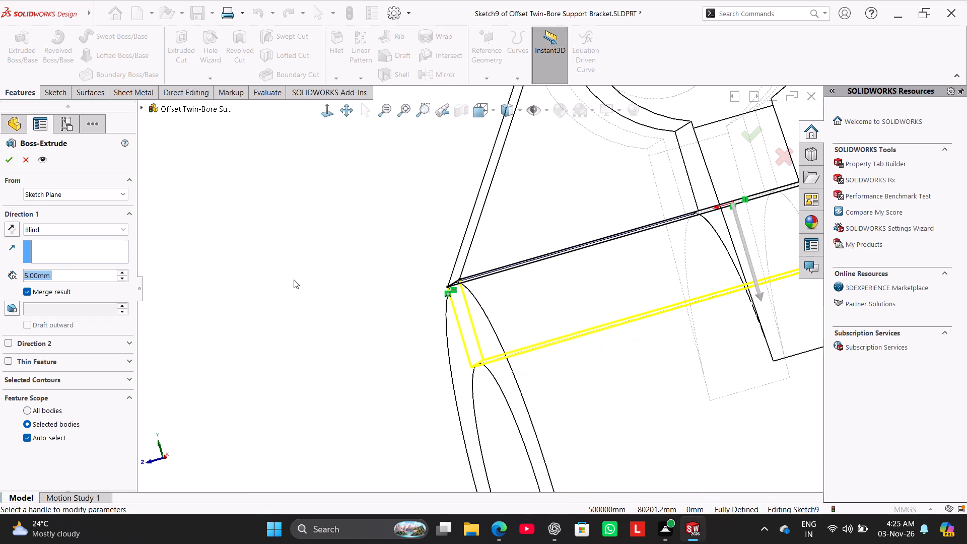
scroll(294, 280, "down", 1)
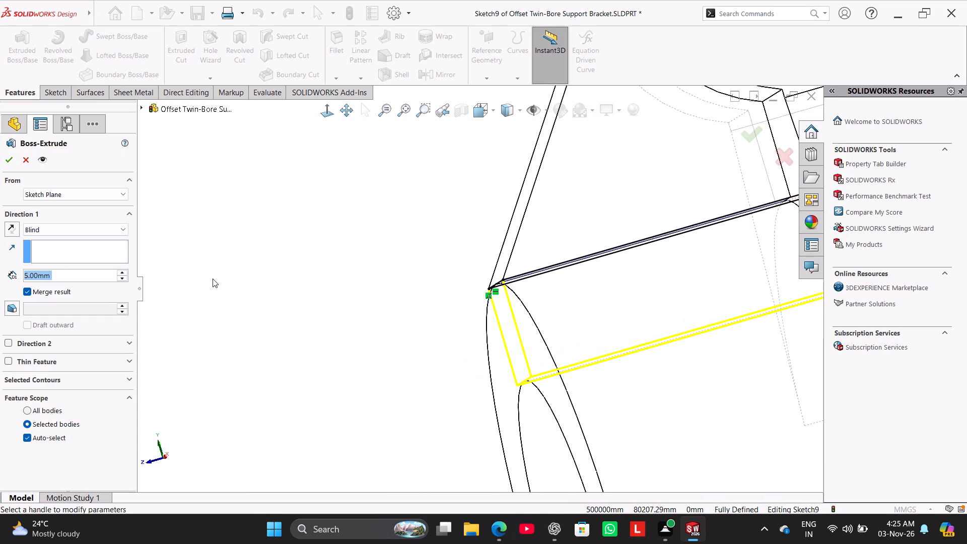
double_click(81, 274)
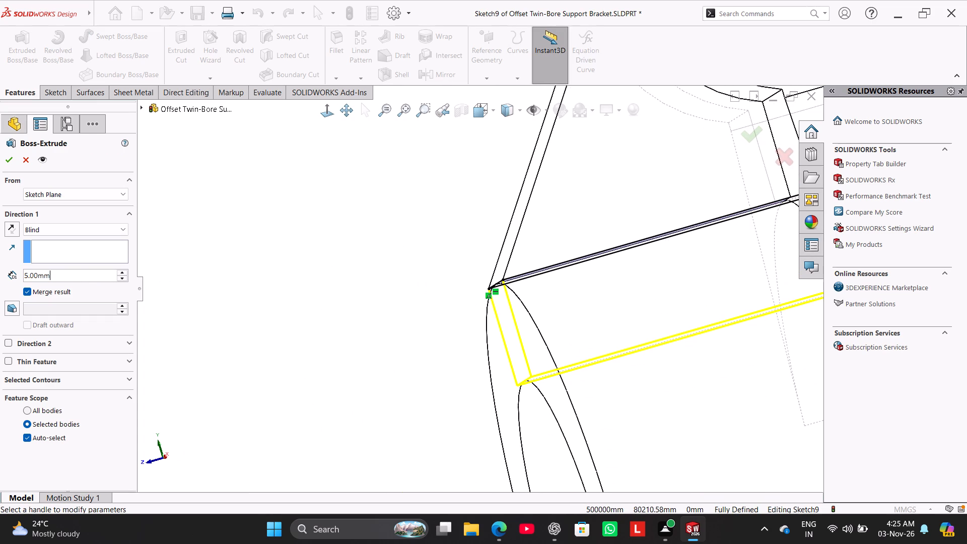
key("3")
key("Return")
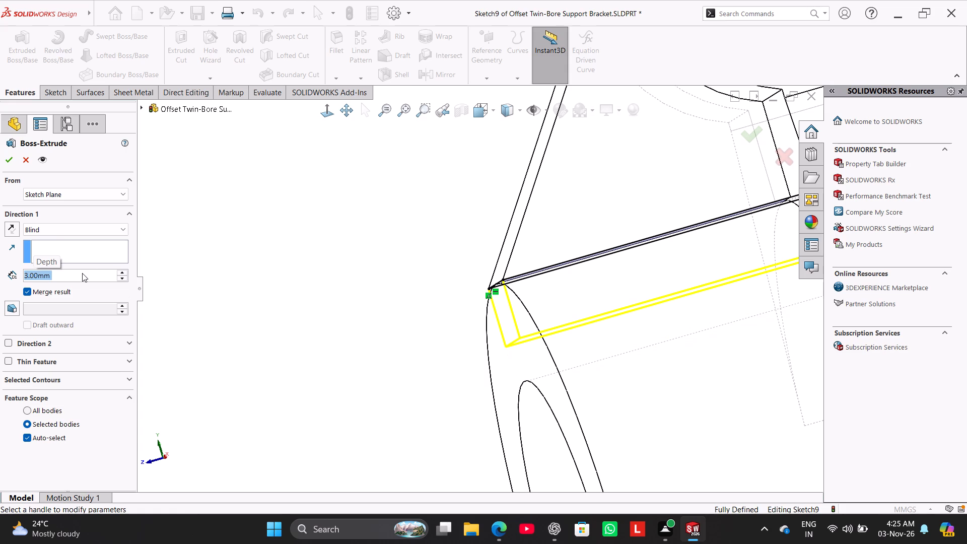
left_click(6, 158)
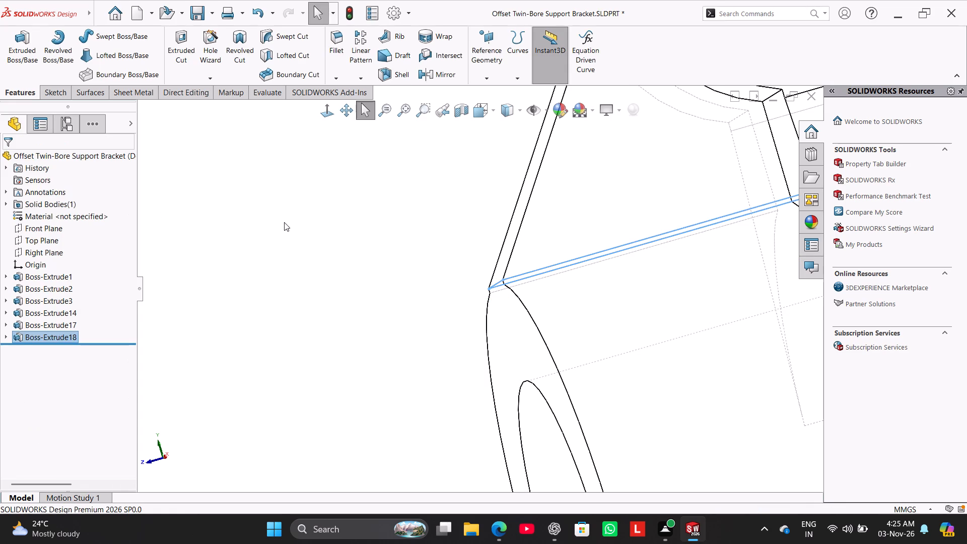
left_click(284, 222)
Restore the Shaded With Edges display and examine the whole bracket from several angles, ending in the isometric view.
left_click(519, 115)
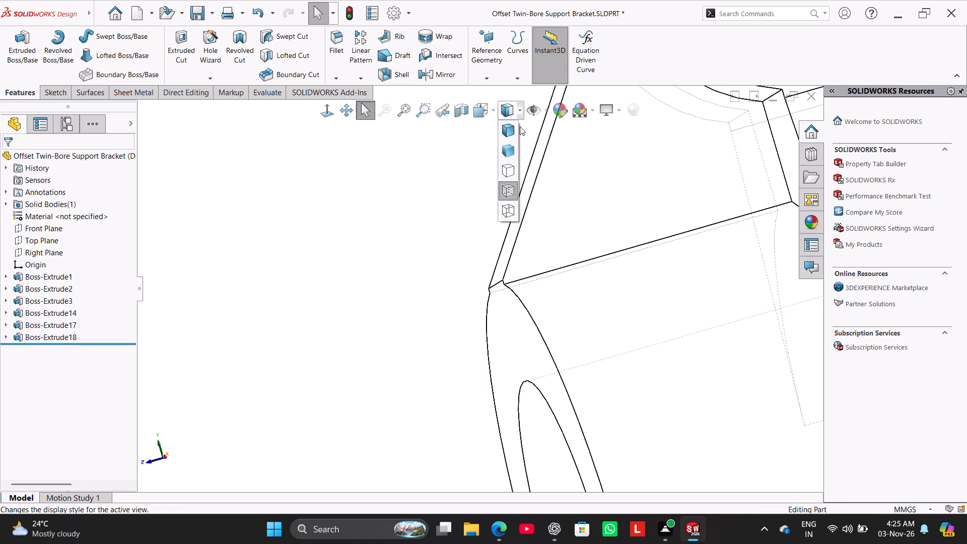
left_click(510, 128)
left_click(418, 240)
right_click_drag(314, 333, 412, 267)
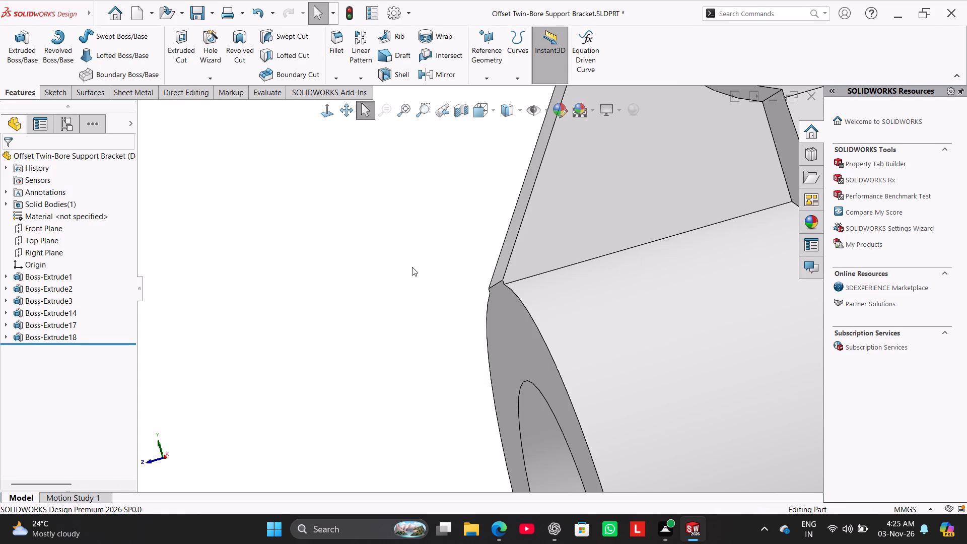
right_click_drag(412, 267, 465, 243)
middle_click_drag(260, 346, 288, 295)
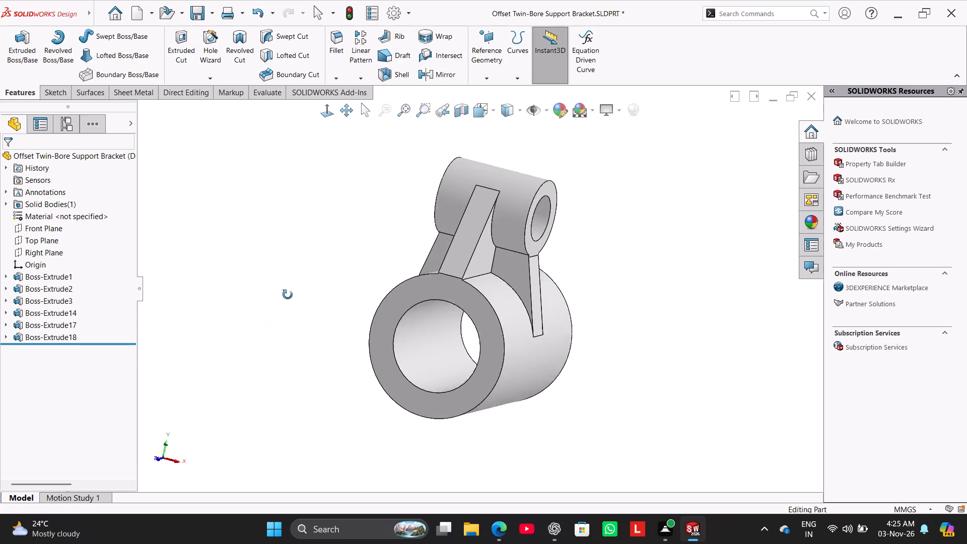
middle_click_drag(288, 295, 255, 349)
right_click_drag(215, 371, 382, 262)
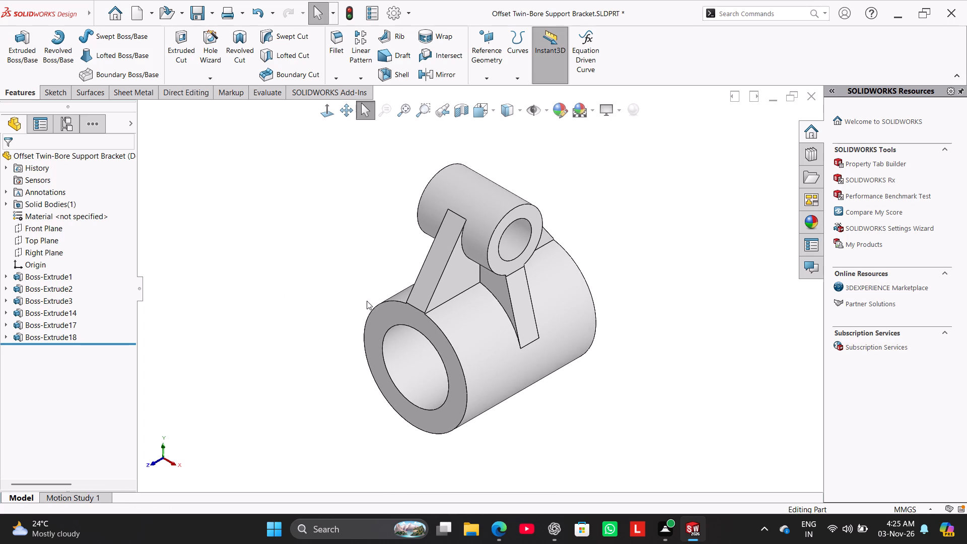
middle_click_drag(358, 315, 376, 355)
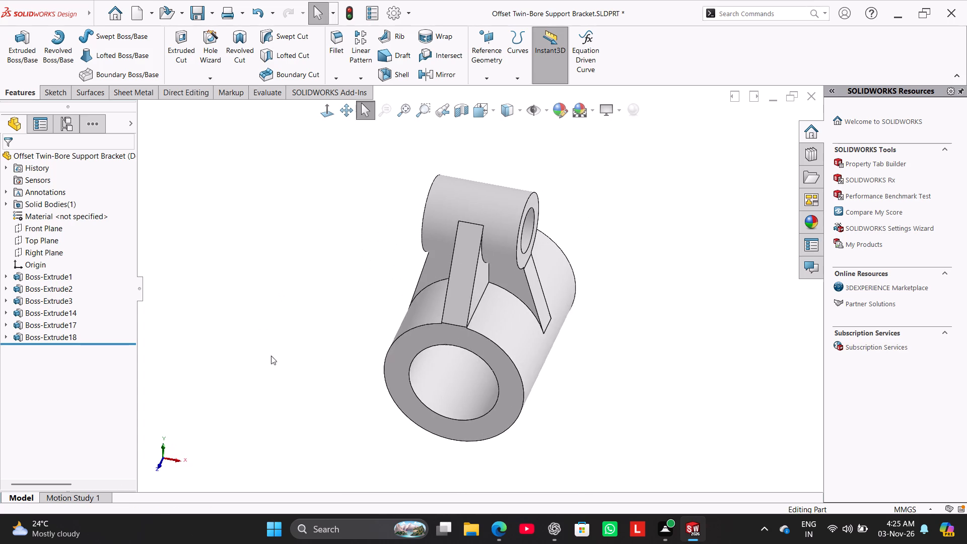
right_click_drag(259, 356, 356, 267)
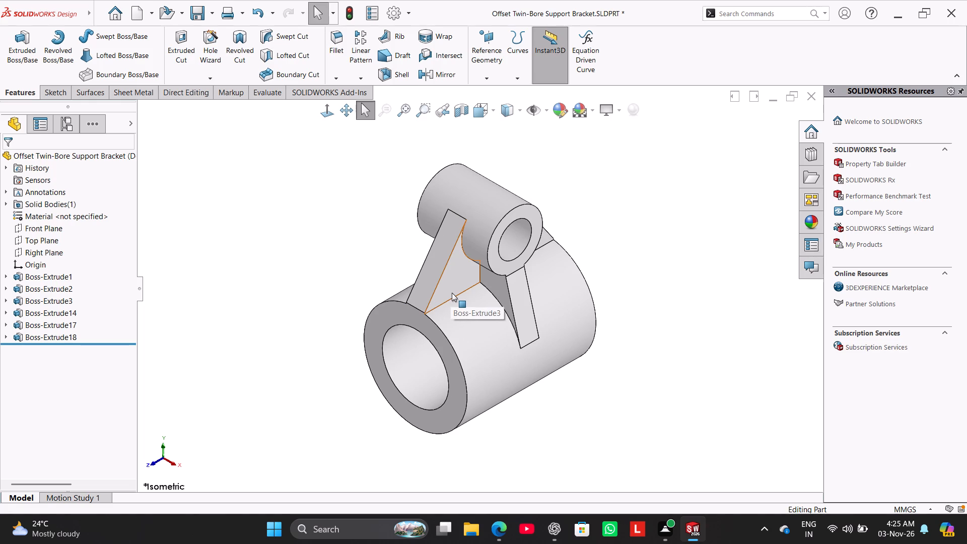
Save the part under its existing name, Offset Twin-Bore Support Bracket.SLDPRT, in the Worked folder.
left_click(214, 10)
left_click(233, 44)
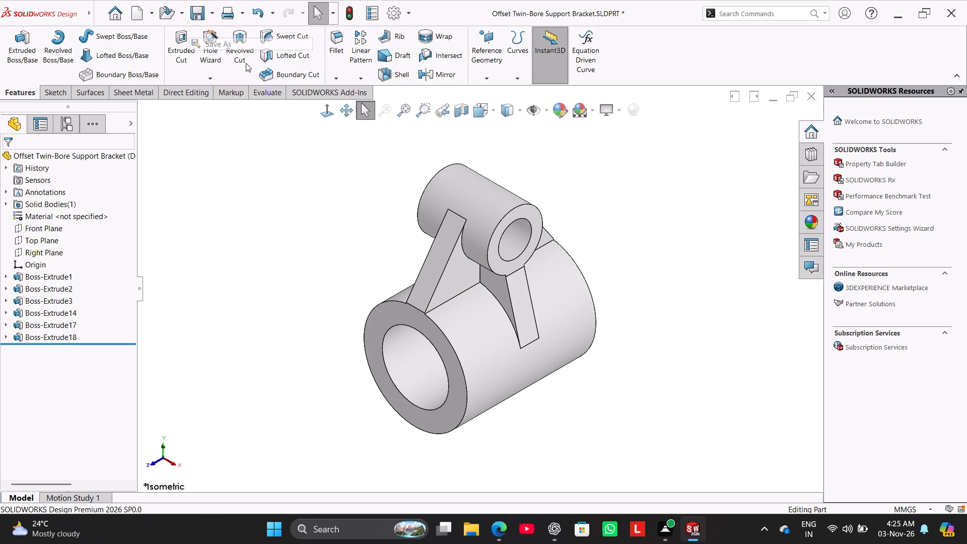
left_click(667, 367)
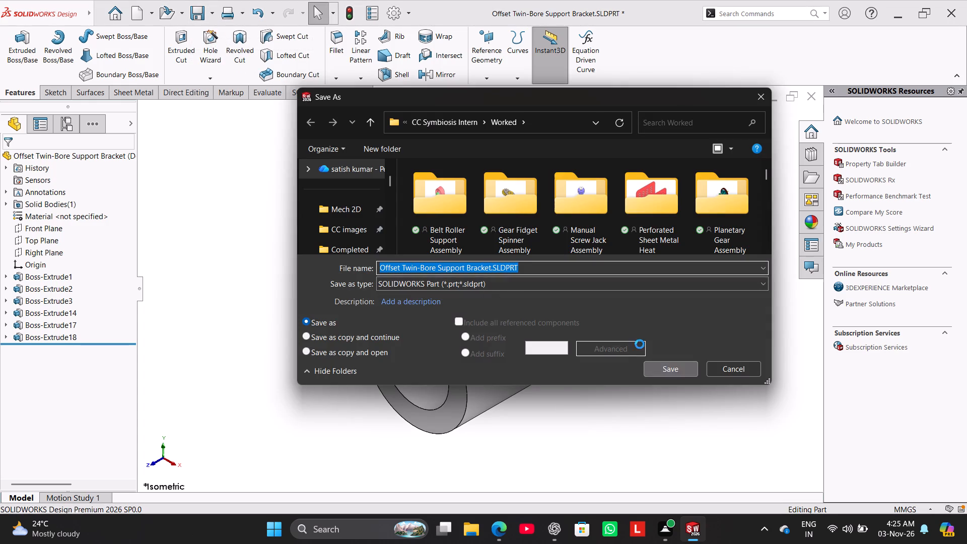
left_click(527, 266)
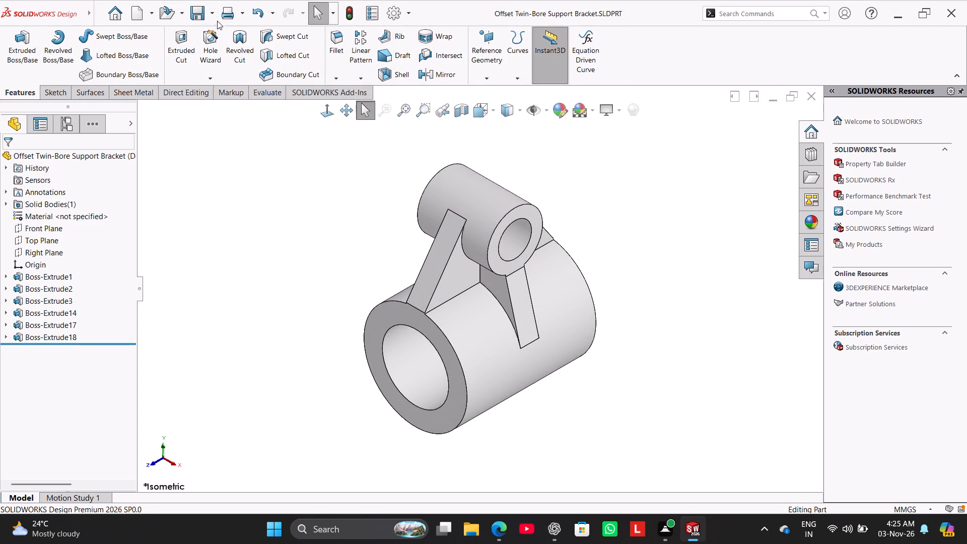
Save a PDF copy of the isometric view as Offset Twin-Bore Support Bracket.pdf in the Worked folder.
left_click(214, 12)
left_click(228, 42)
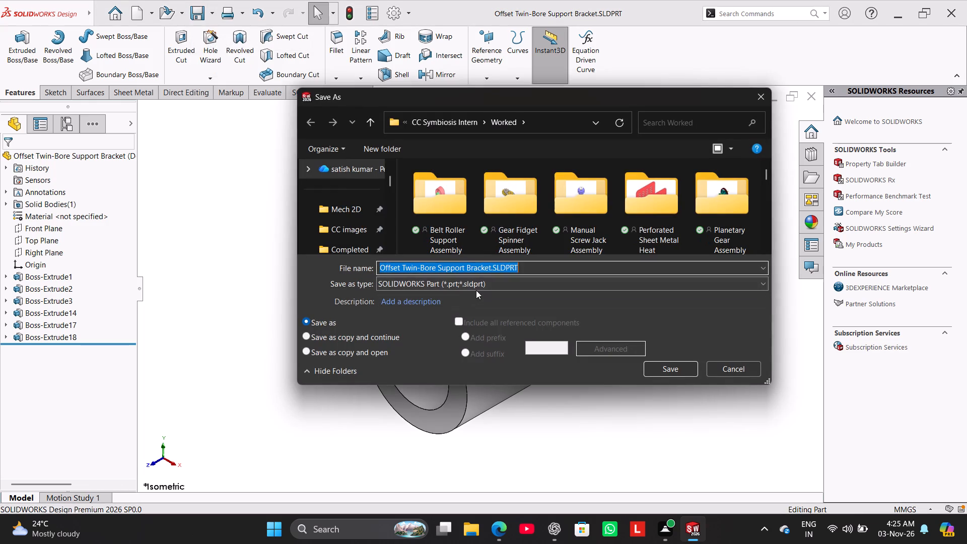
left_click(477, 284)
left_click(527, 98)
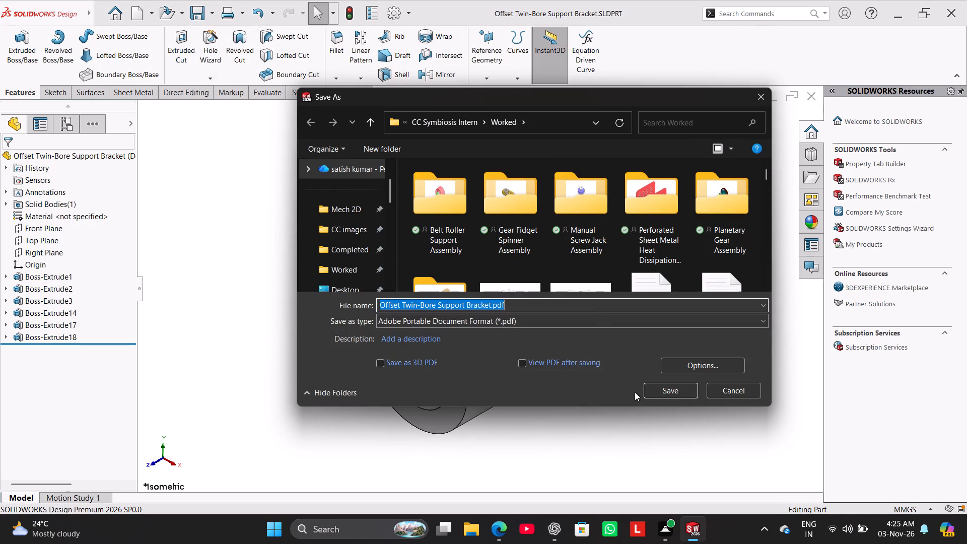
left_click(665, 388)
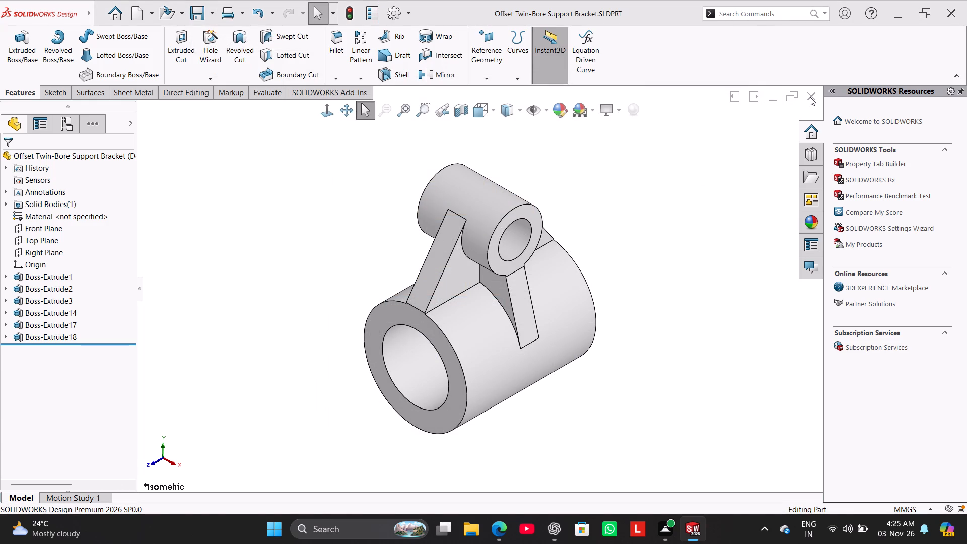
Close the Offset Twin-Bore Support Bracket part document.
left_click(810, 97)
left_click(813, 93)
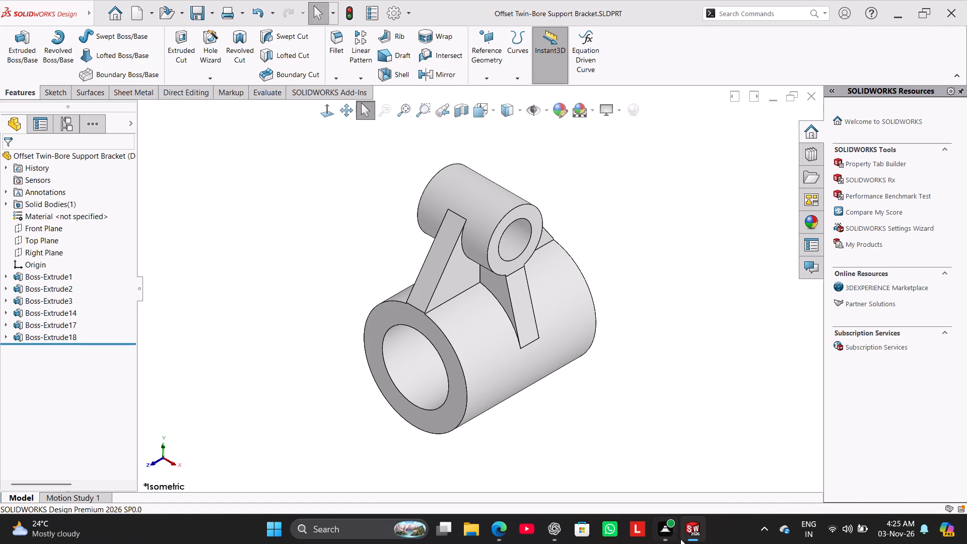